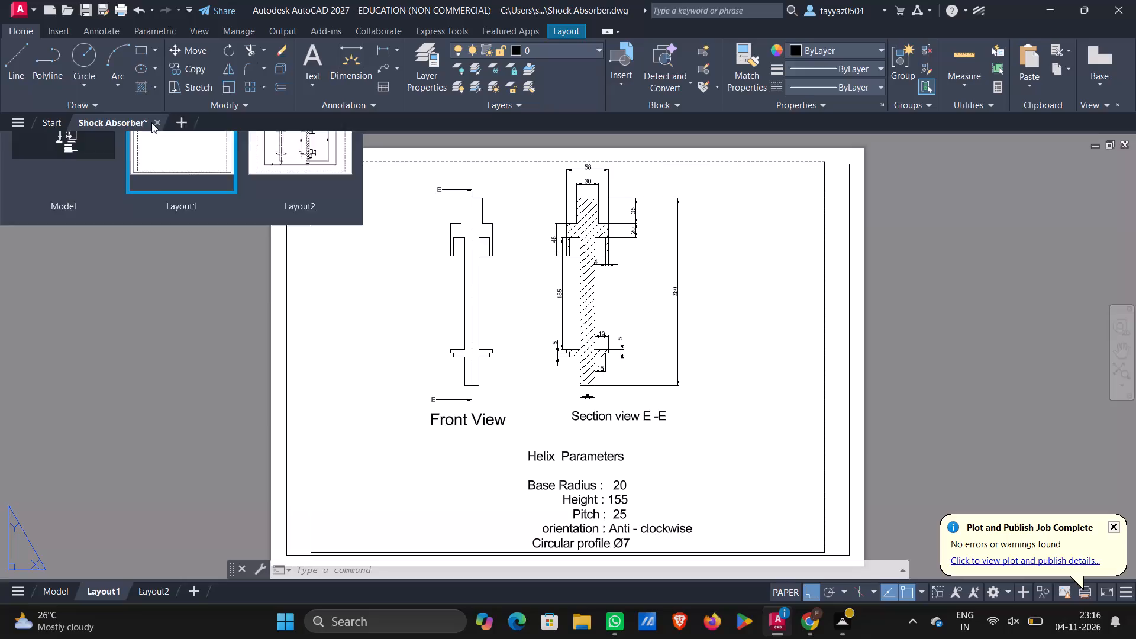
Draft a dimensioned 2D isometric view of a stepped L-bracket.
Close the Shock Absorber drawing without saving its changes.
click(156, 119)
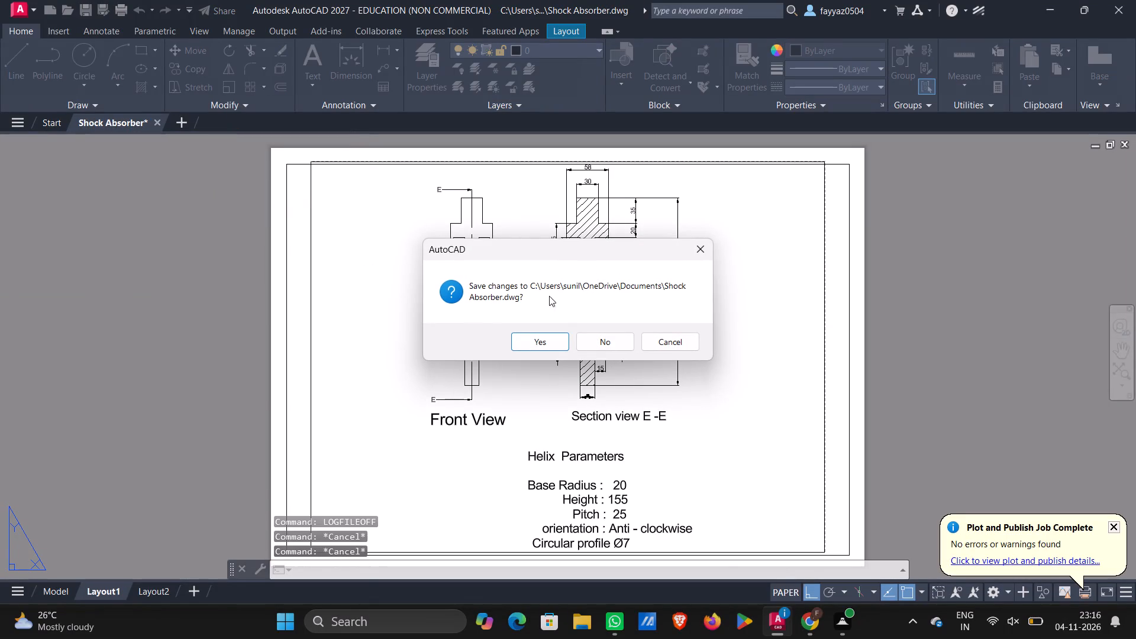
click(607, 343)
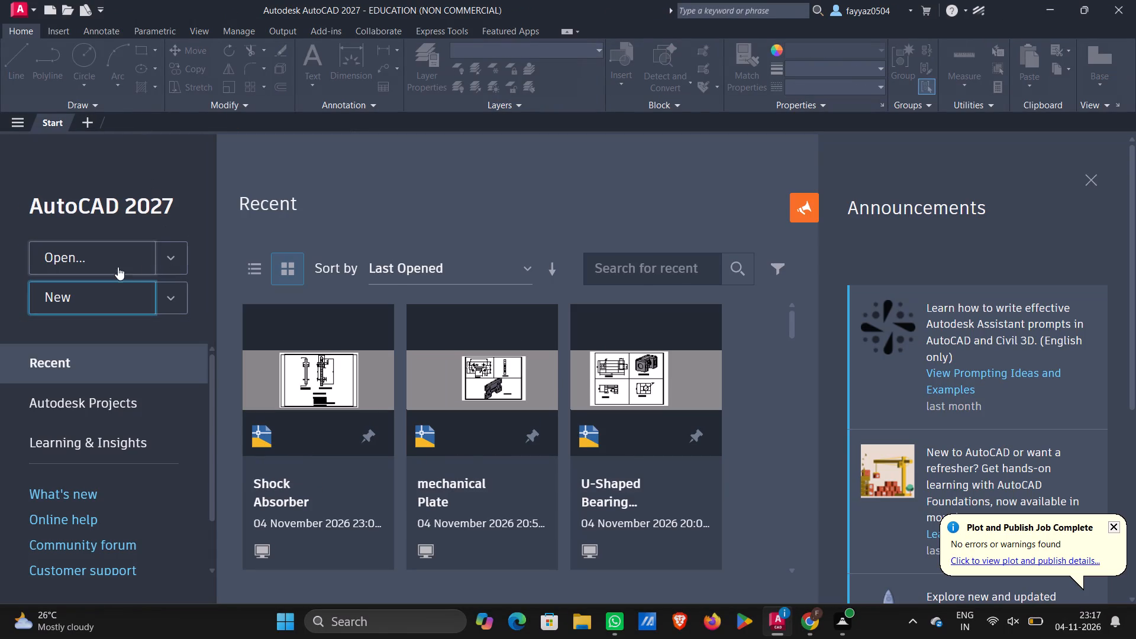
Create a new blank drawing.
click(102, 284)
click(82, 305)
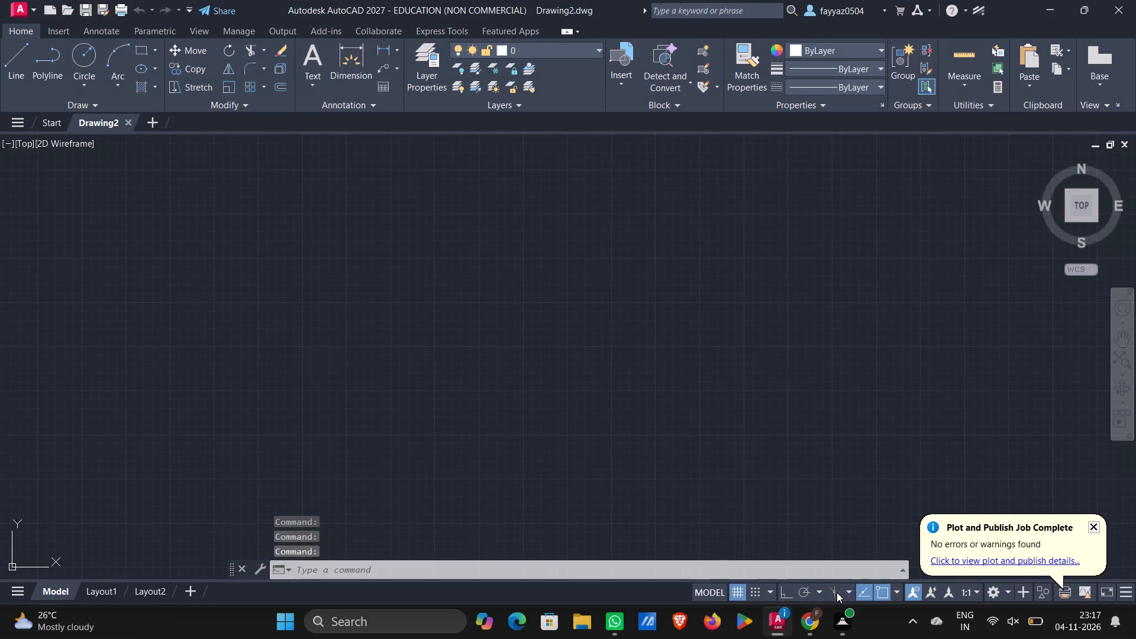
Turn on isometric drafting and set the active isoplane to Right.
click(837, 592)
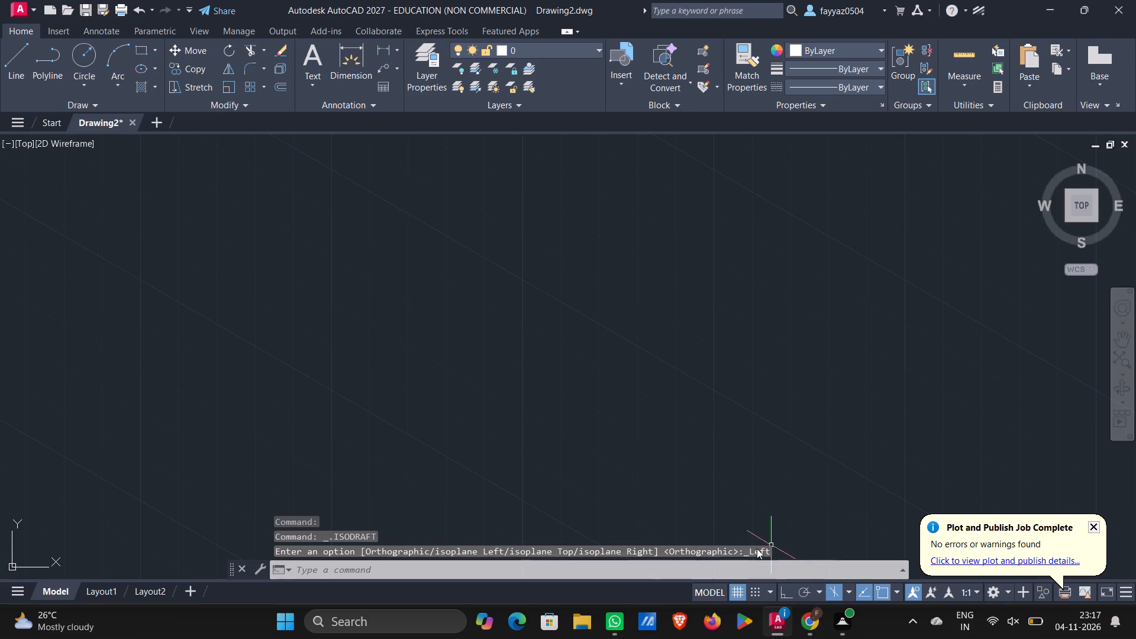
click(850, 588)
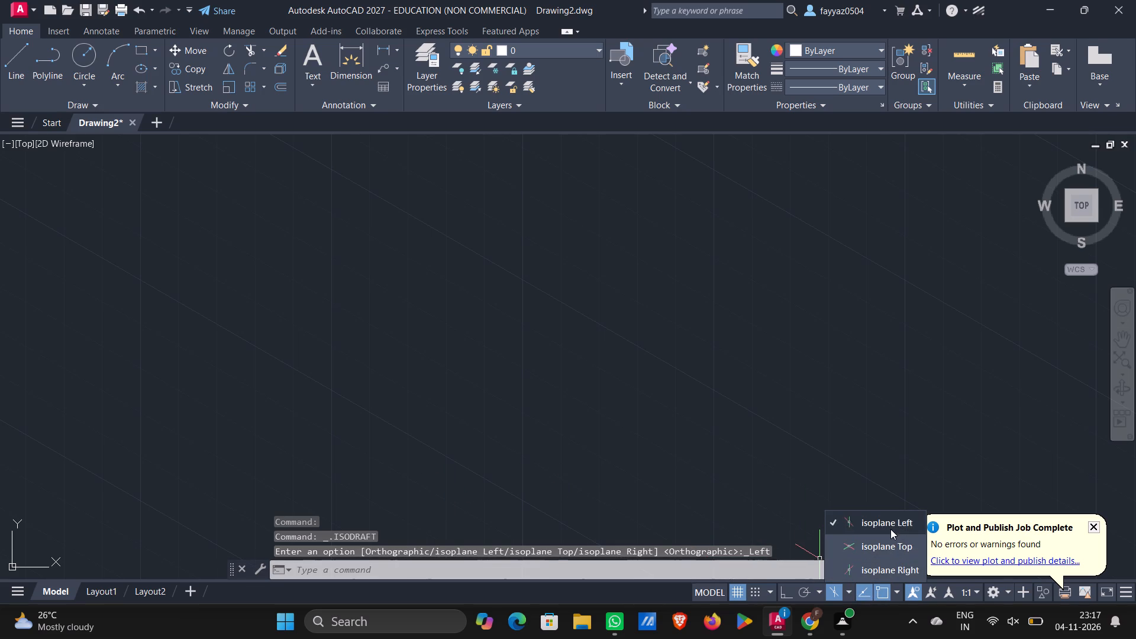
click(890, 529)
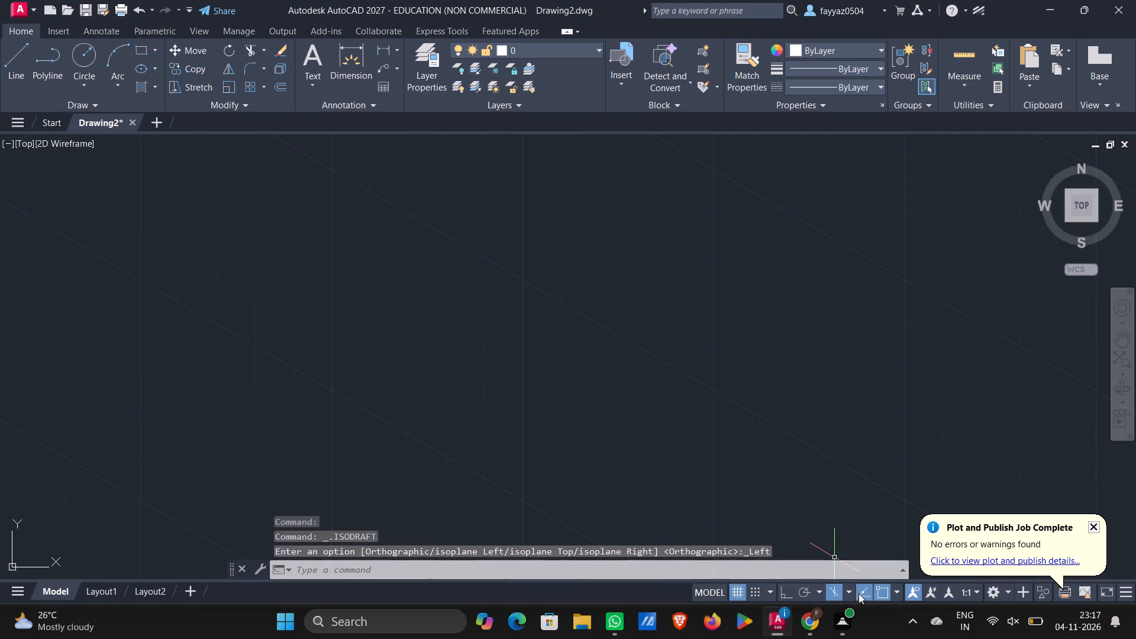
click(848, 587)
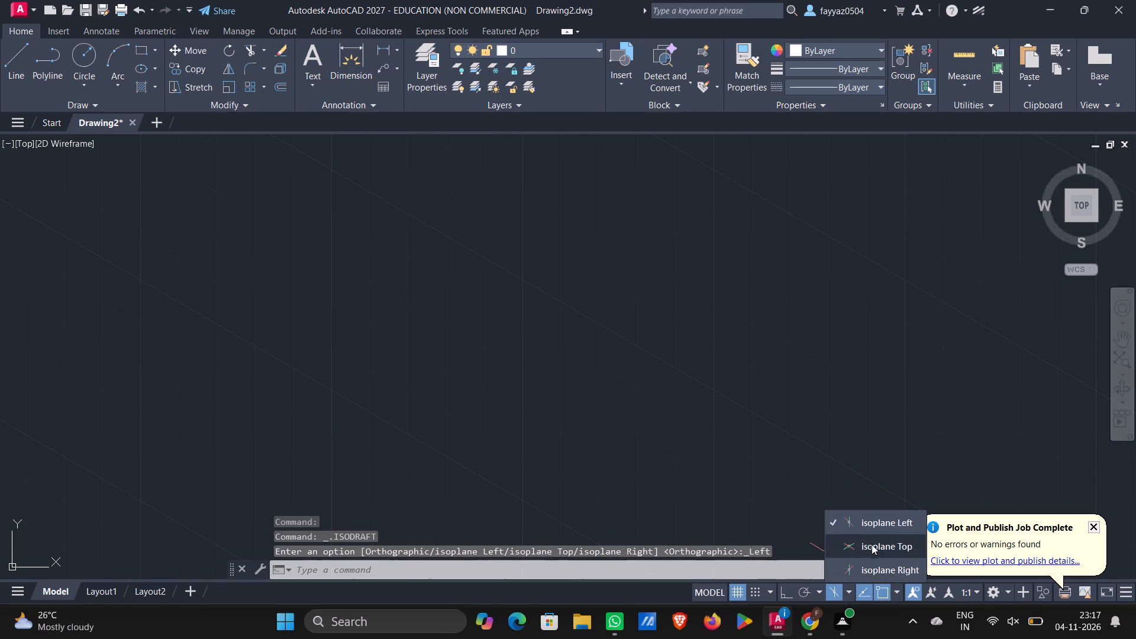
click(876, 573)
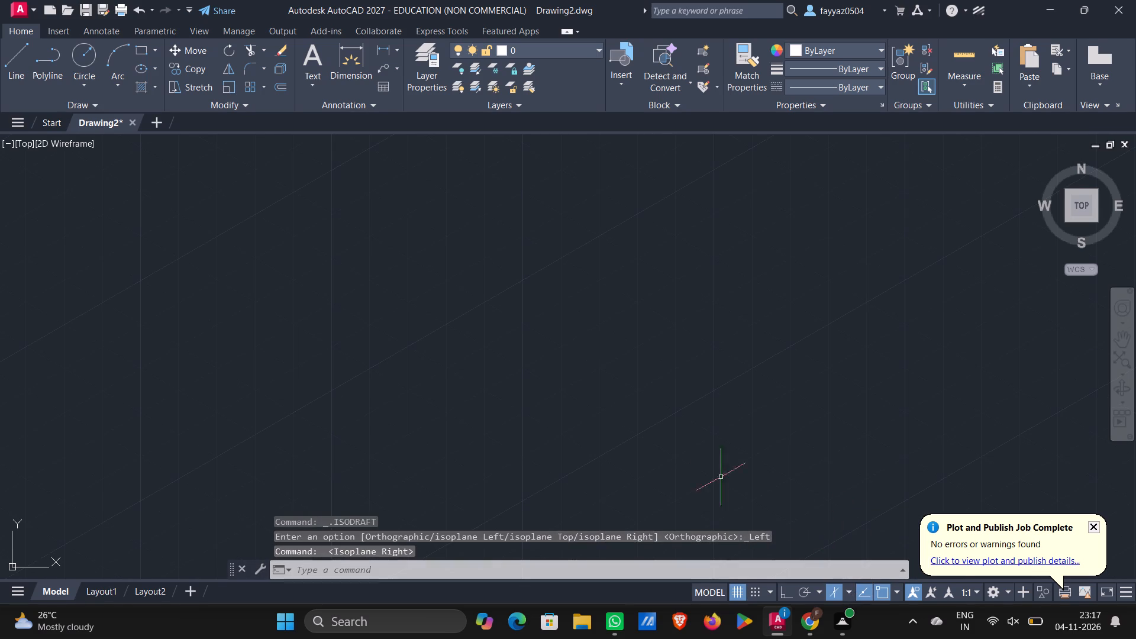
Turn on polar tracking, leaving the started line undrawn.
middle_drag(458, 412, 473, 388)
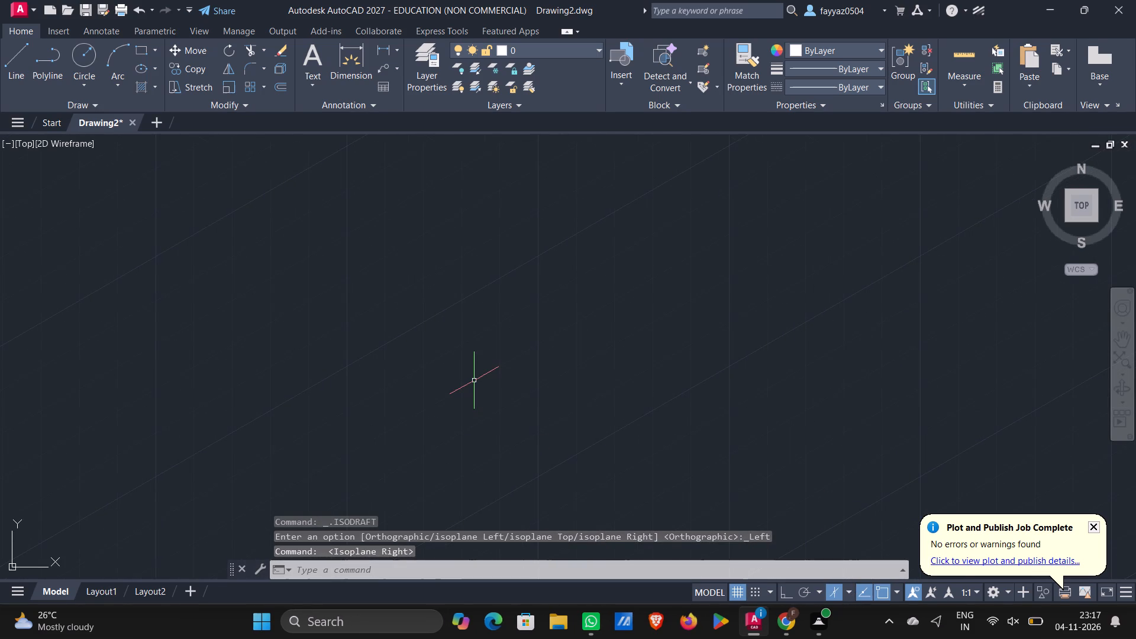
key(l)
key(Return)
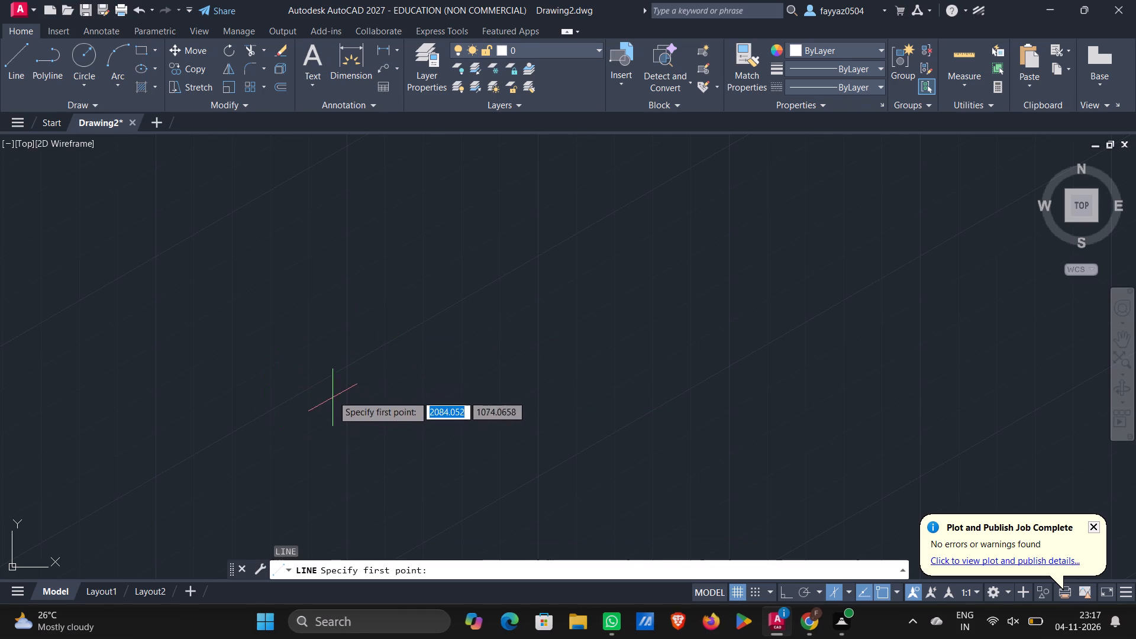
click(348, 366)
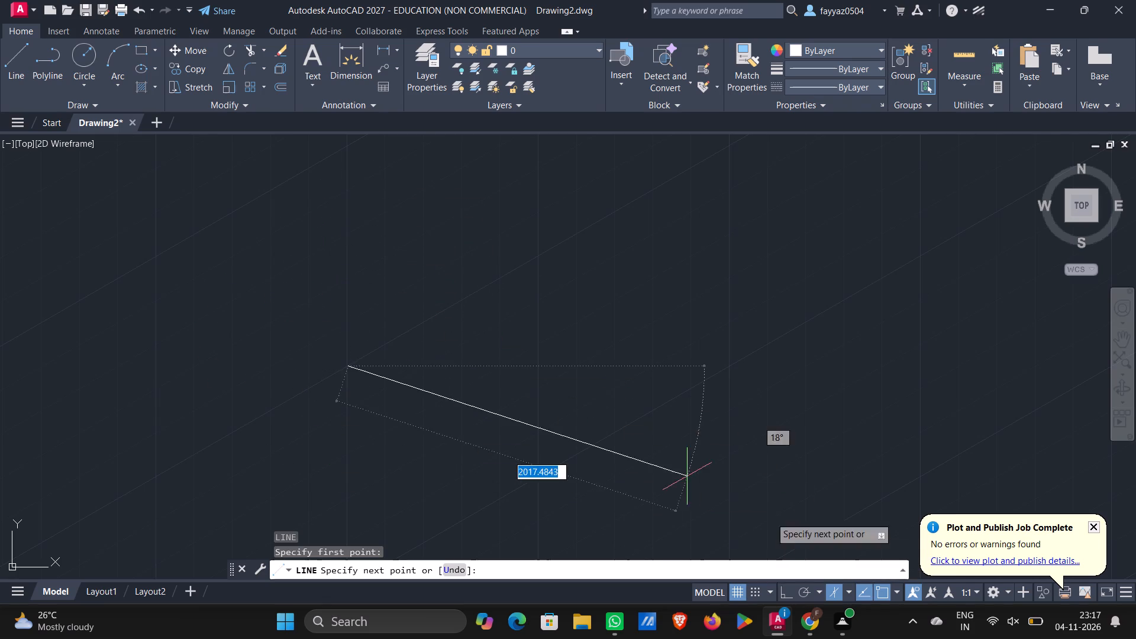
click(803, 591)
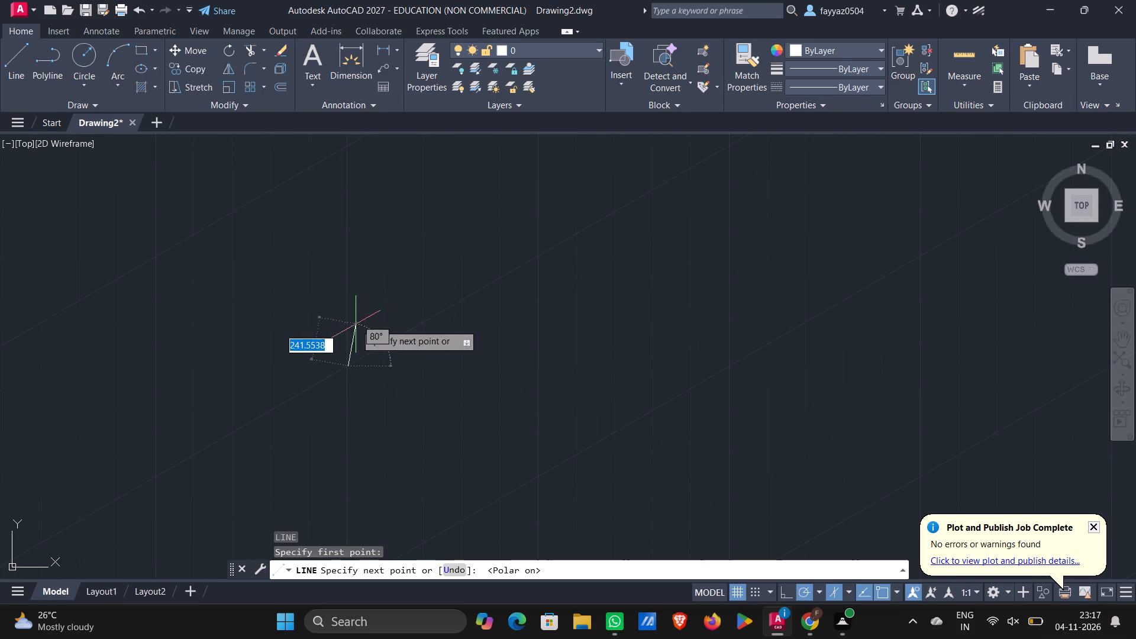
key(Escape)
Turn on command log recording with the LOGFILEON command.
click(357, 567)
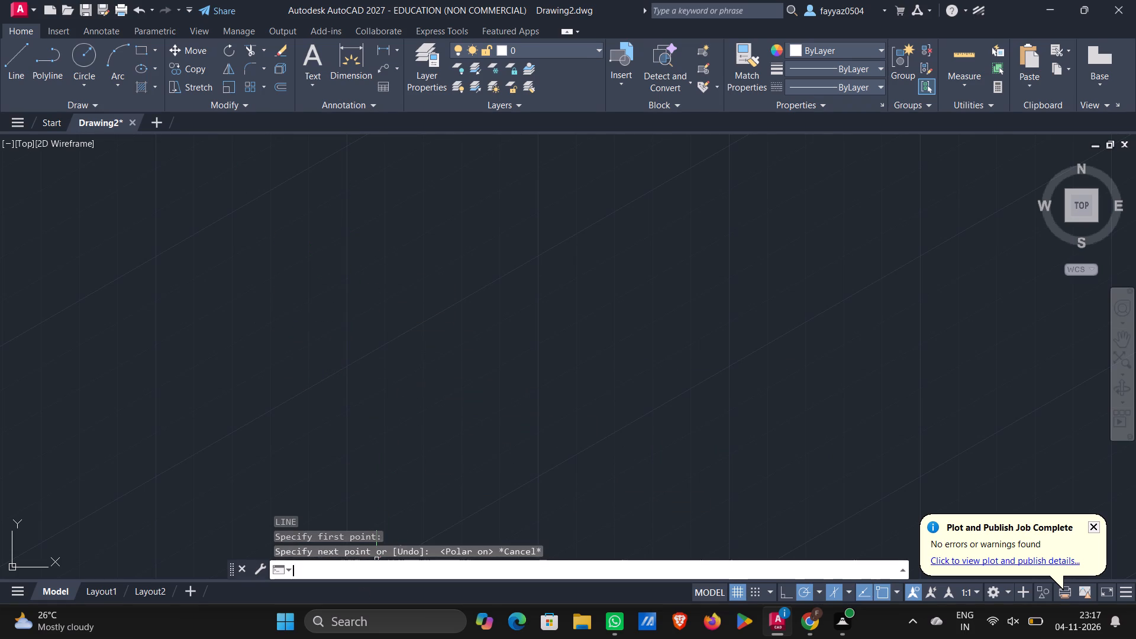
text(lo)
text(gfileo)
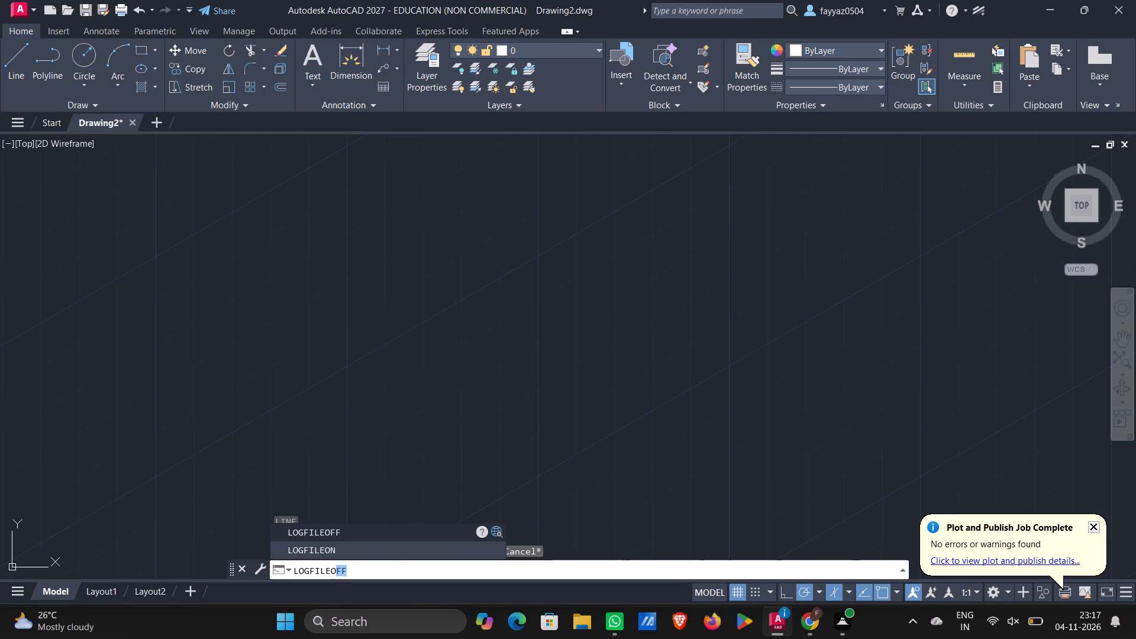
key(n)
key(Return)
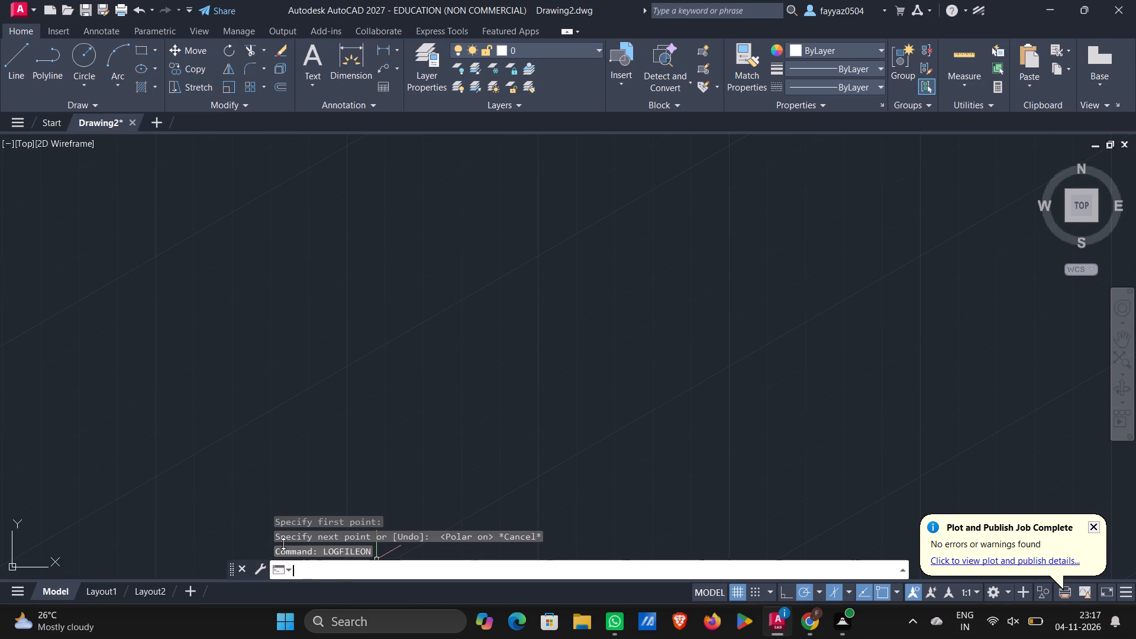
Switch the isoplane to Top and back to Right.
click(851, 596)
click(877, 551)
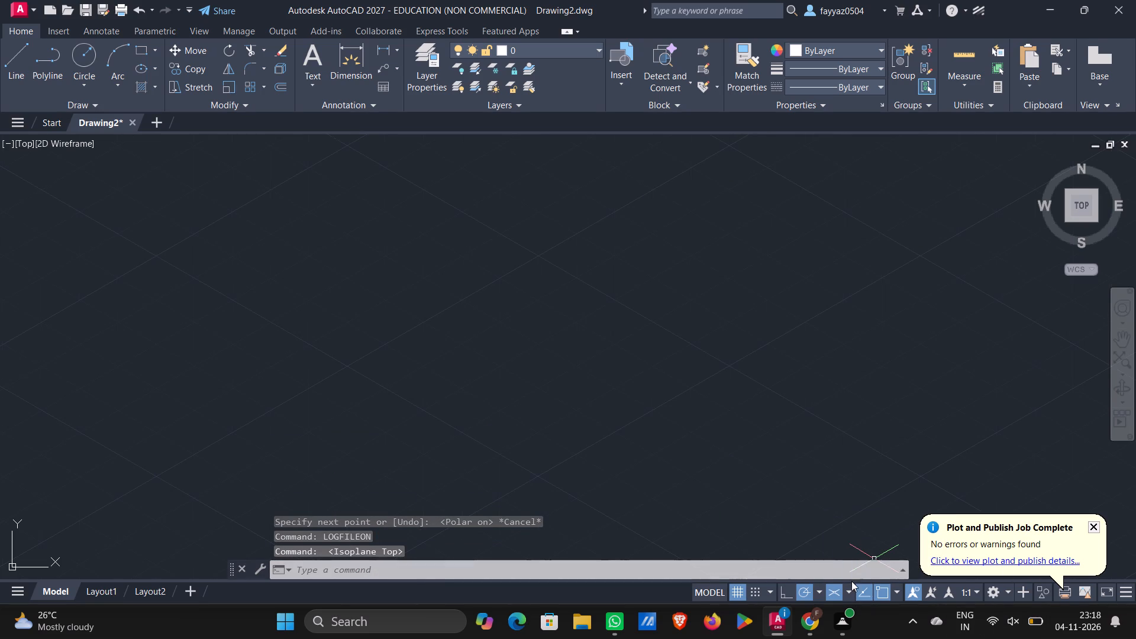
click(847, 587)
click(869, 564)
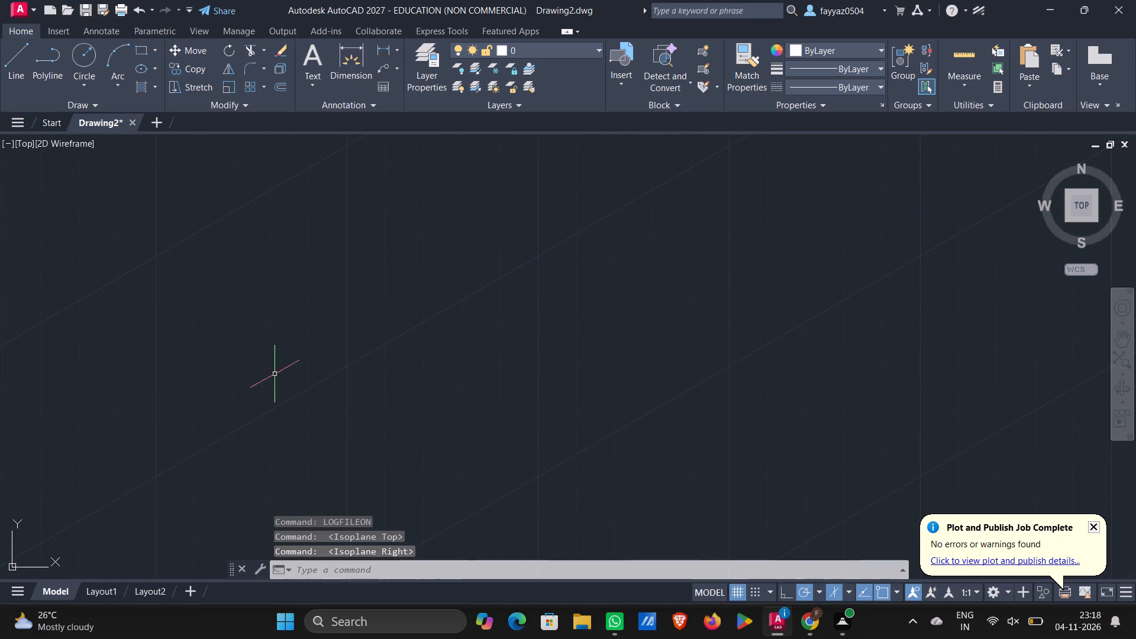
Start the outline with an 85-unit vertical line going up, continued by an 80-unit line at 30°.
key(l)
key(Return)
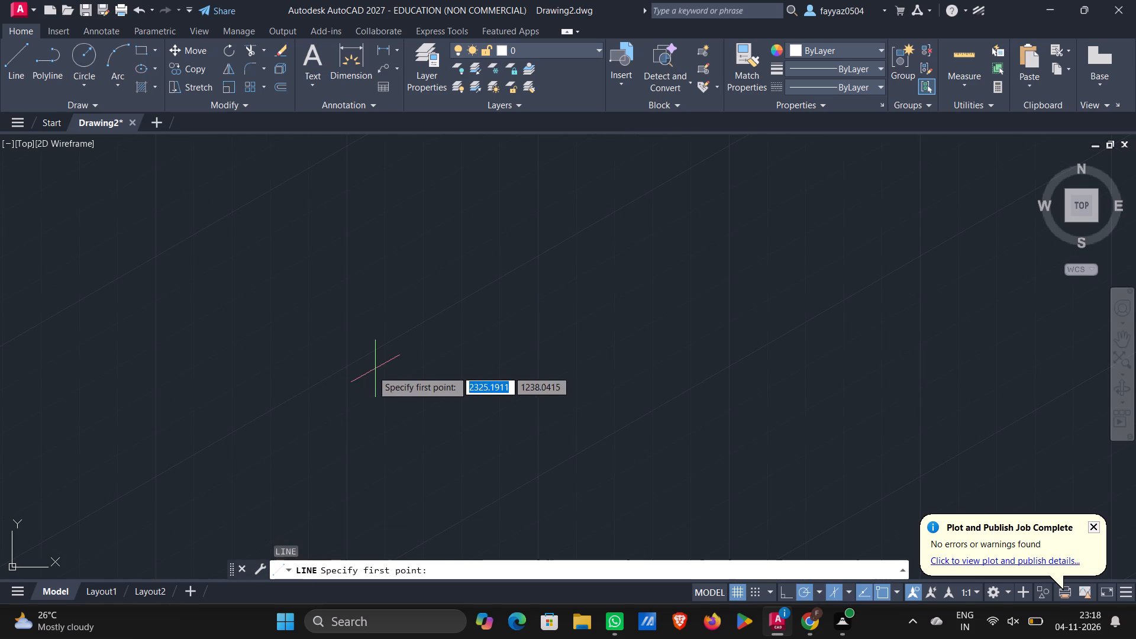
click(344, 367)
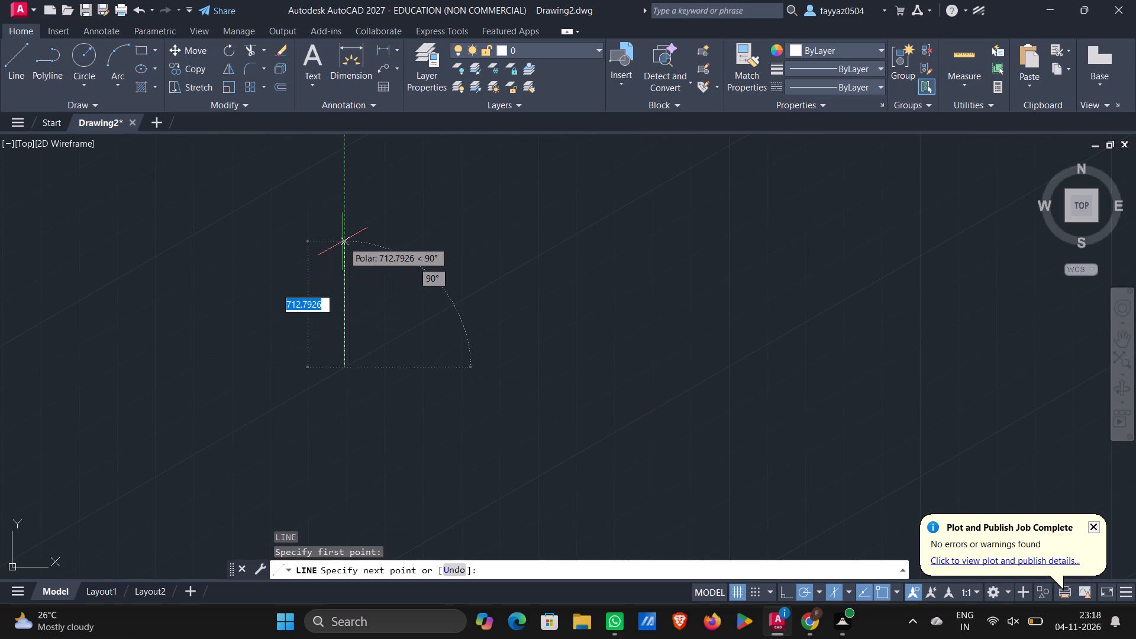
text(85)
key(Return)
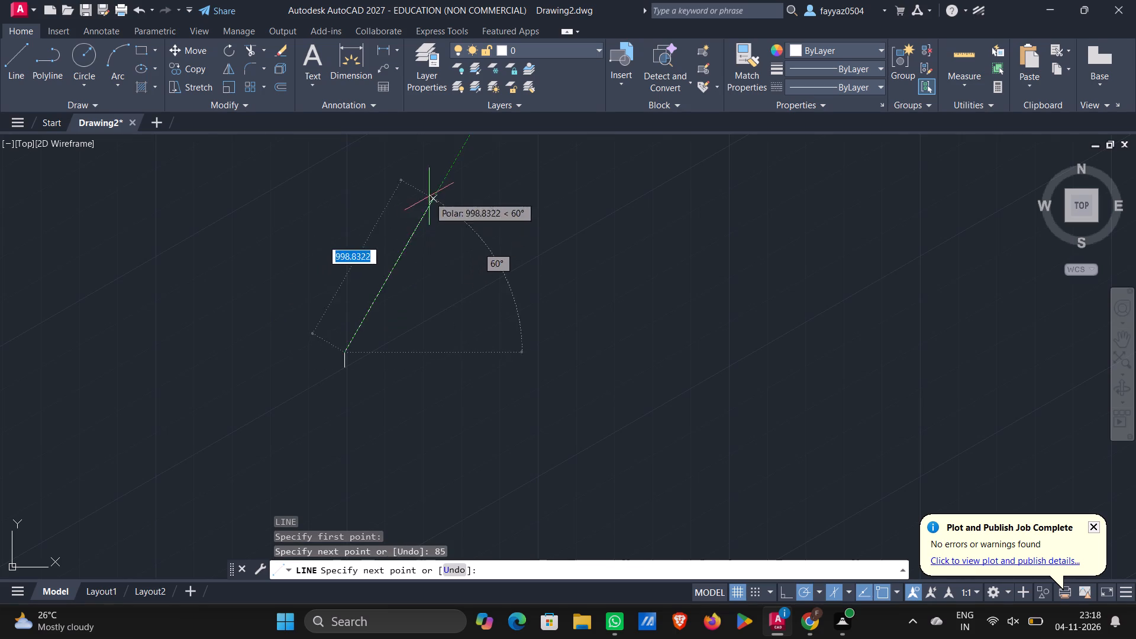
scroll(292, 359, down, 1)
scroll(292, 359, up, 4)
scroll(388, 335, up, 2)
middle_click(392, 337)
middle_drag(416, 325, 417, 325)
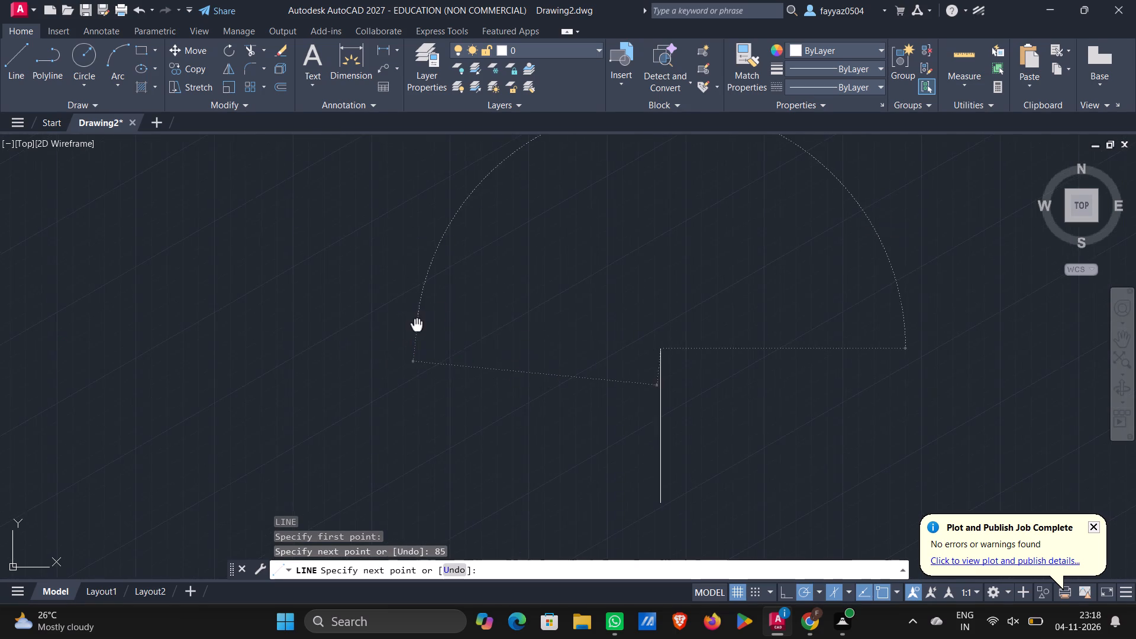
middle_drag(417, 325, 269, 322)
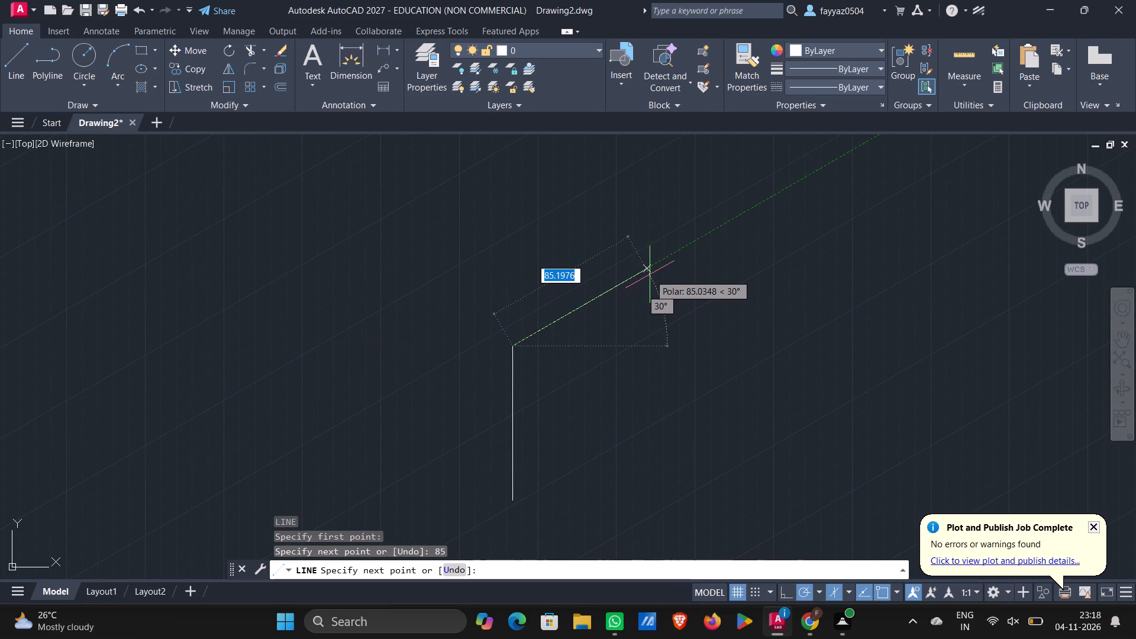
text(80)
key(Return)
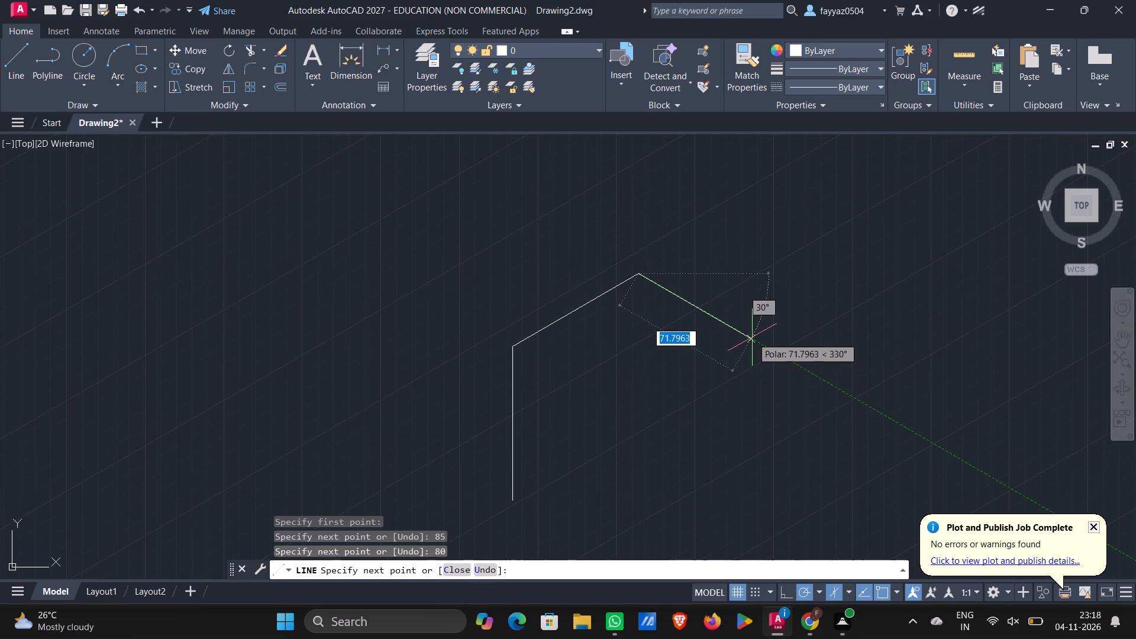
Continue the outline with segments of 40 at 330°, 40 at 210°, 25 at 150° and 40 at 210°, and end the line.
text(40)
key(Return)
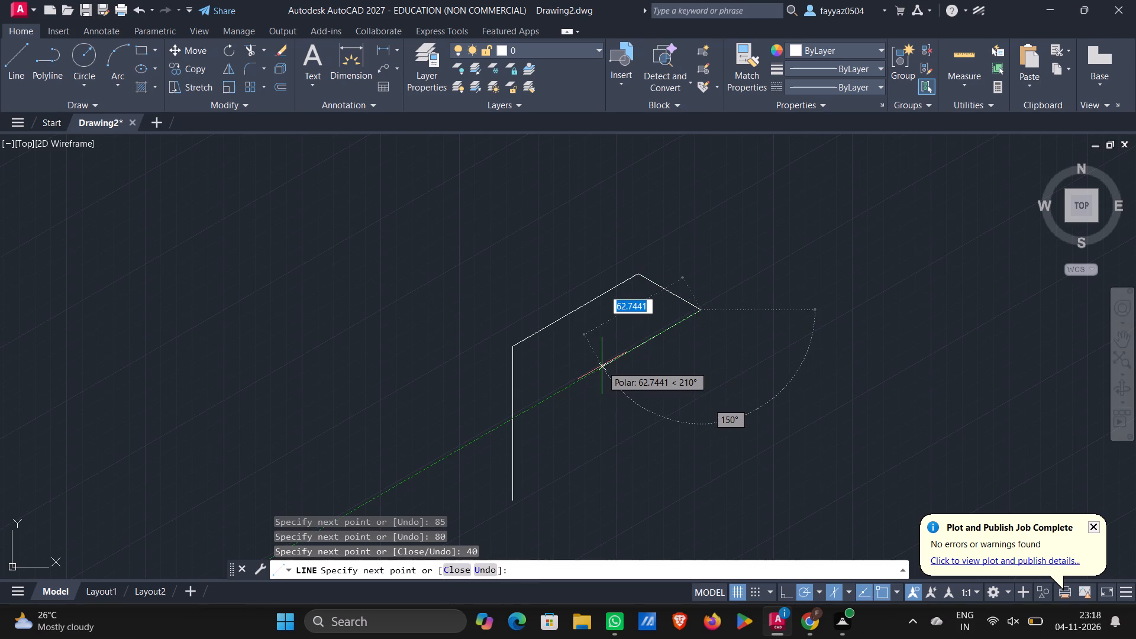
text(40)
key(Return)
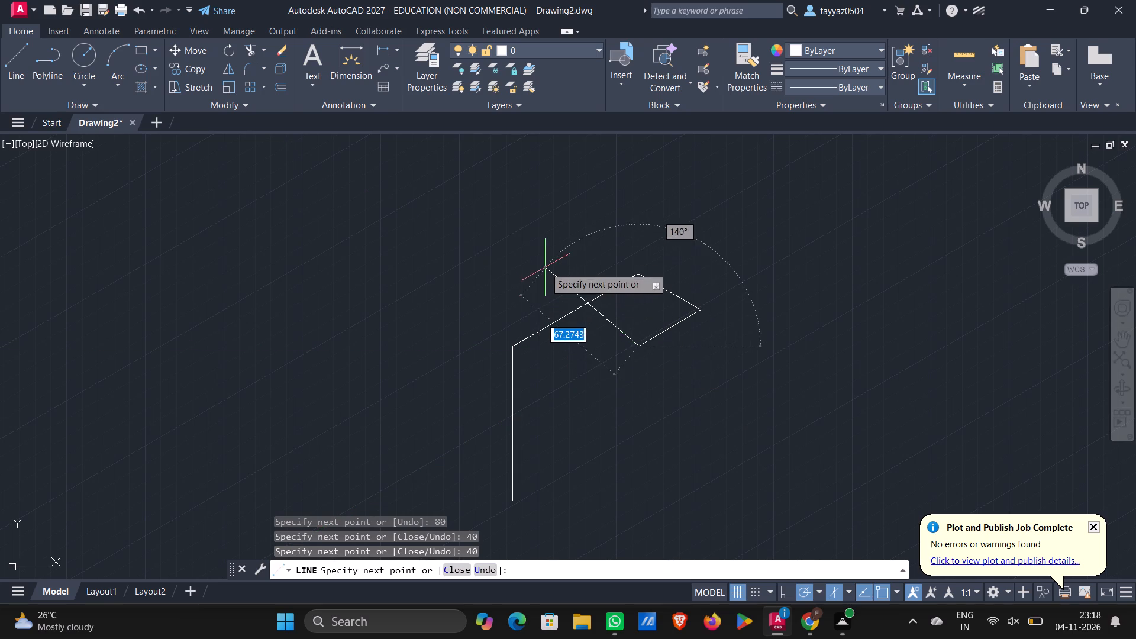
key(3)
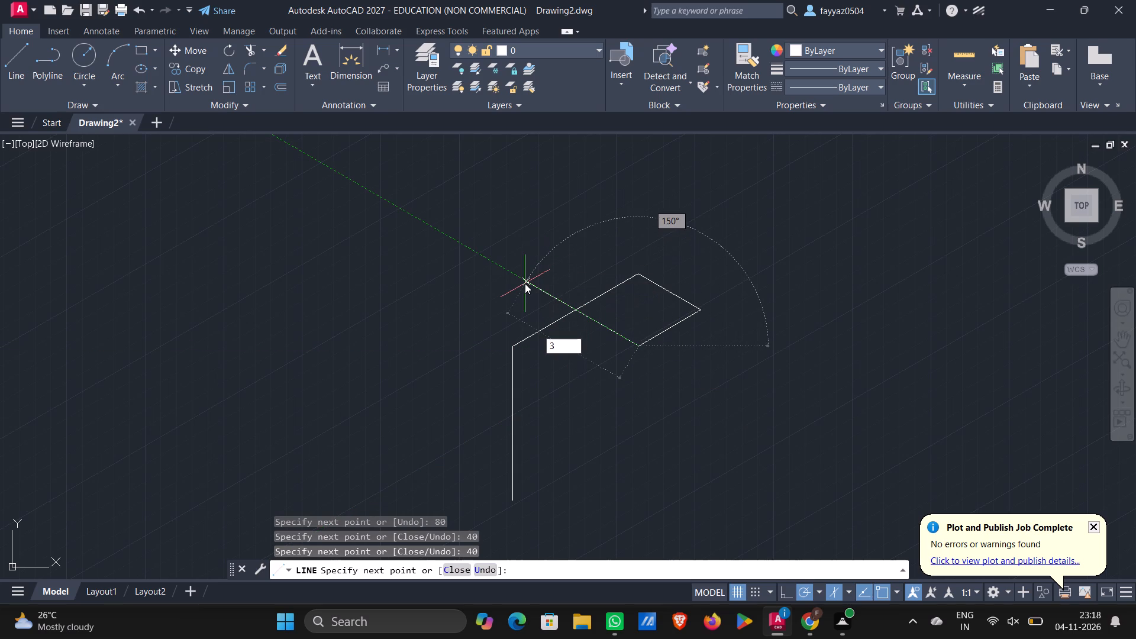
key(BackSpace)
text(25)
key(Return)
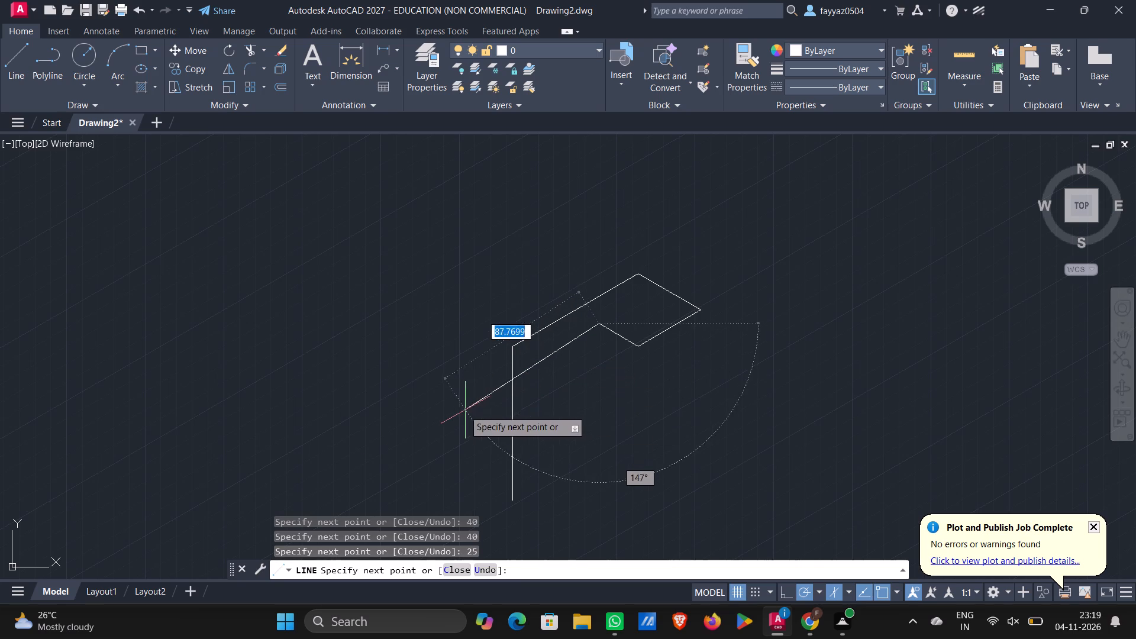
text(40)
key(Return)
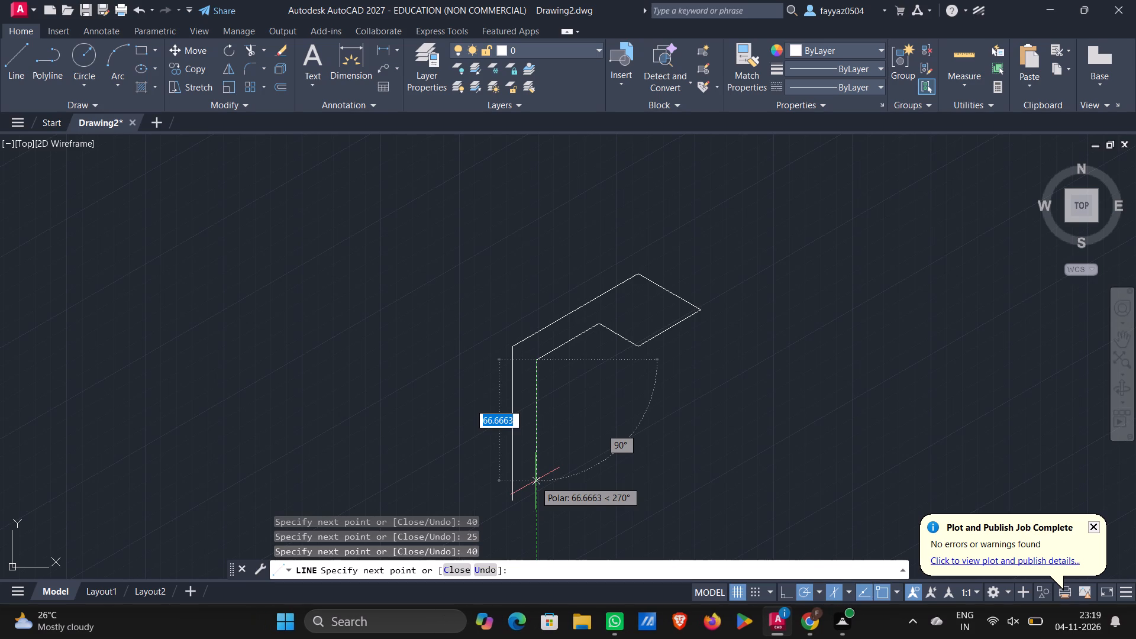
key(Escape)
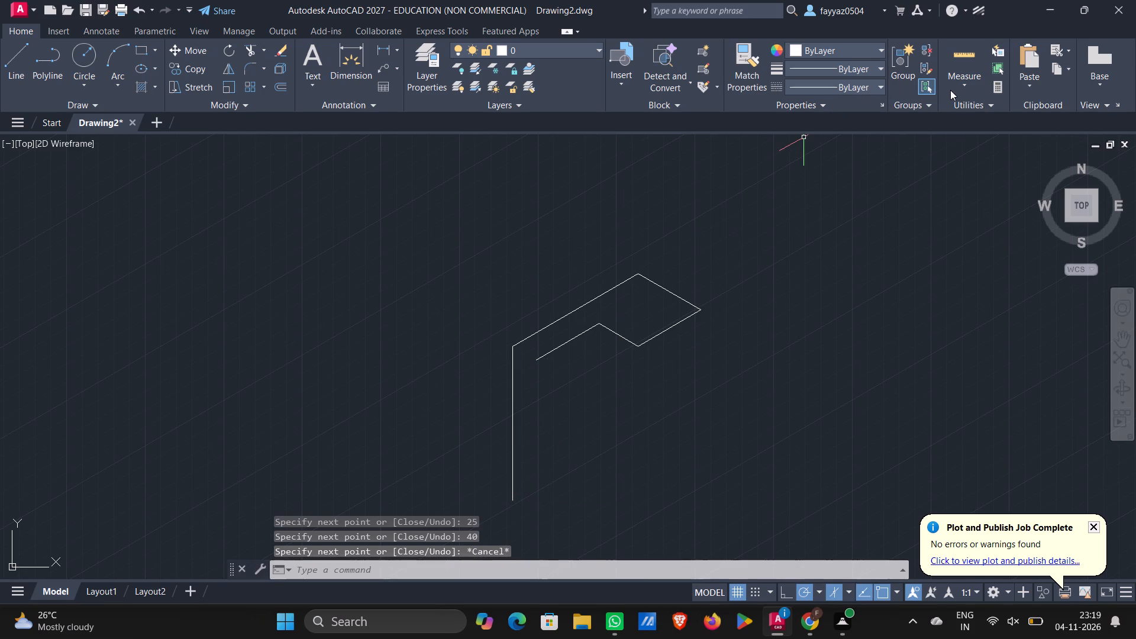
Calculate 85-30 with the QuickCalc calculator and close it.
click(994, 85)
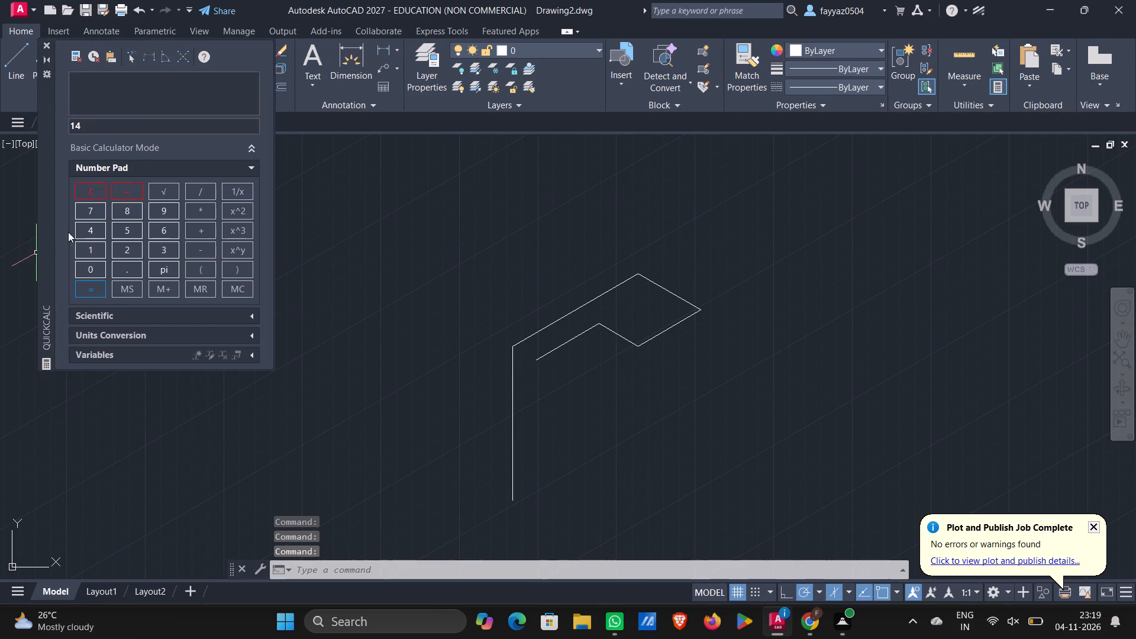
click(137, 208)
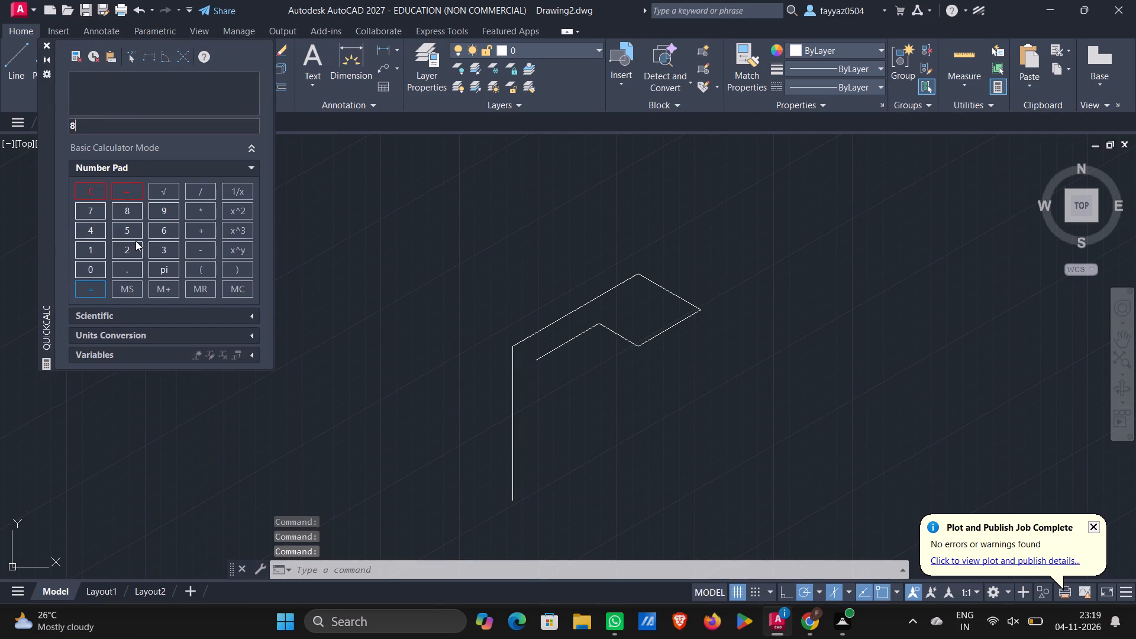
click(135, 235)
click(193, 247)
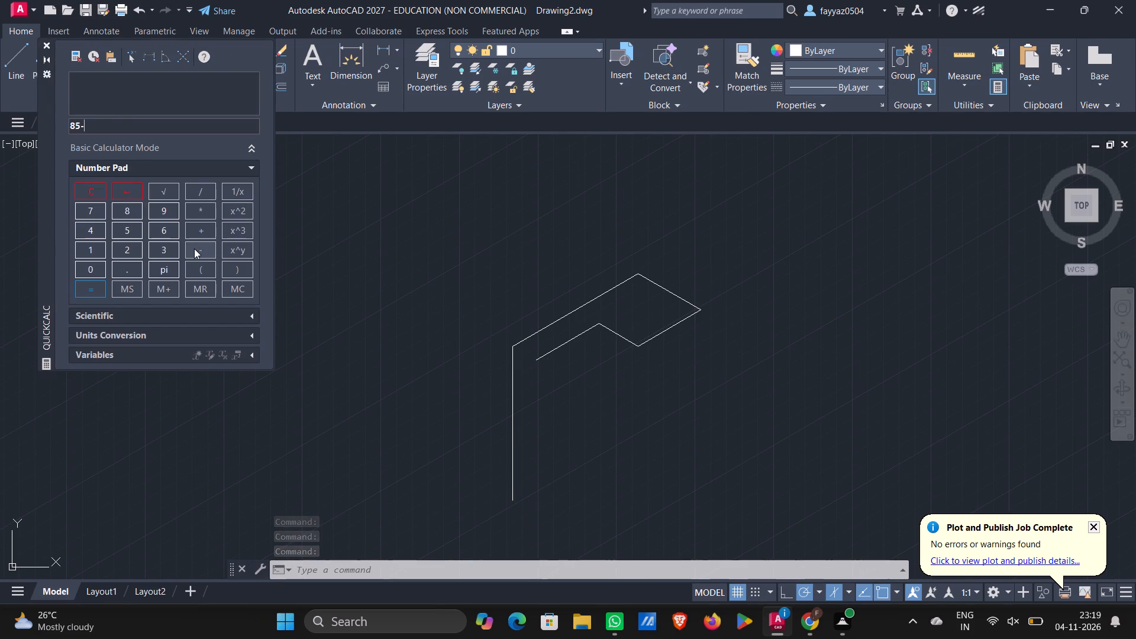
click(165, 254)
click(80, 267)
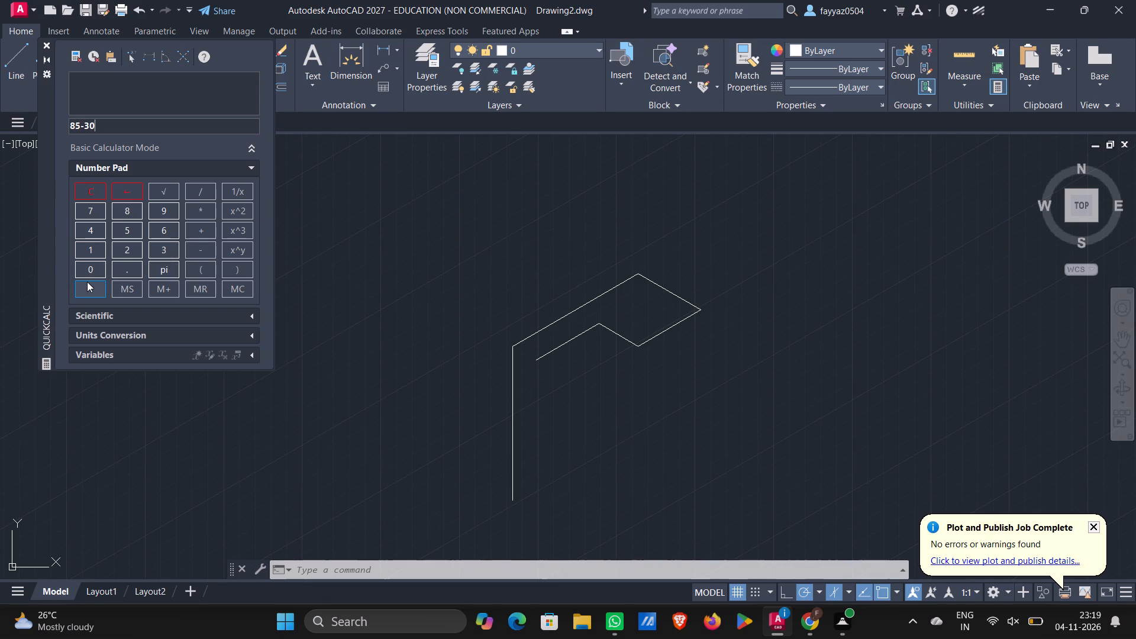
click(88, 282)
click(46, 43)
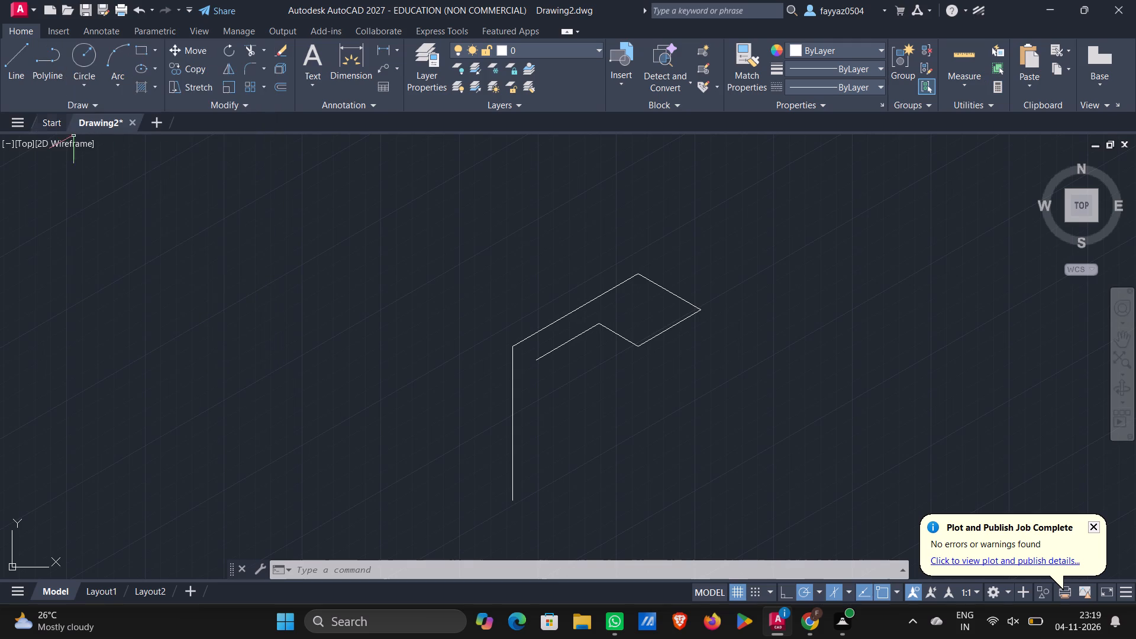
From the outline's open inner end, draw line segments of 55 at 270°, 45 at 330° and 30 at 30°.
key(l)
key(Return)
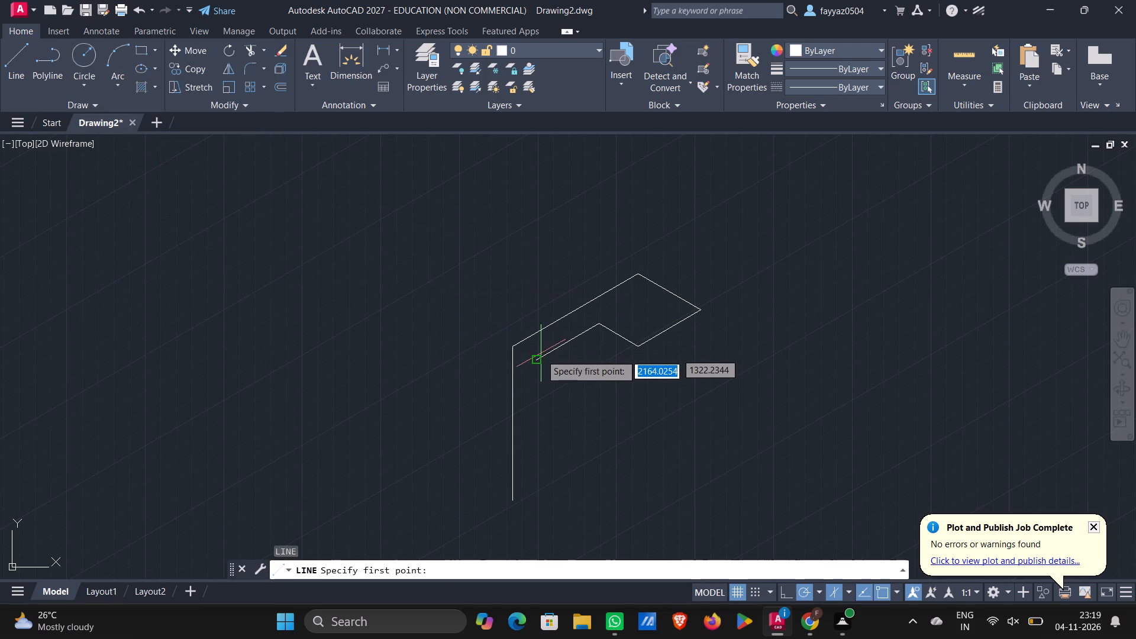
click(538, 358)
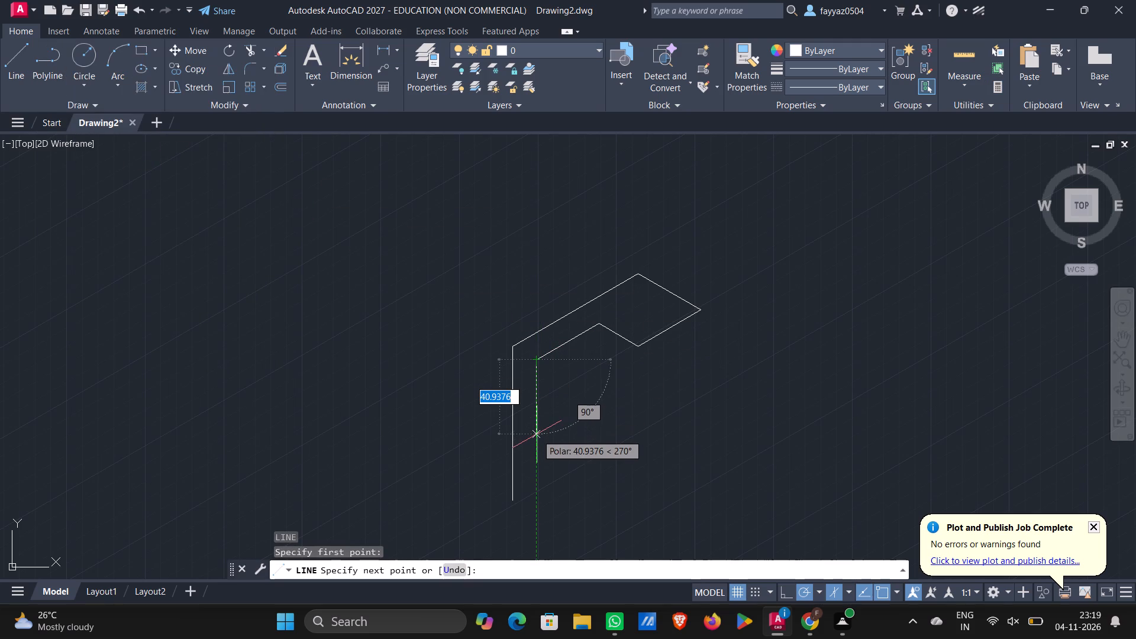
text(55)
key(Return)
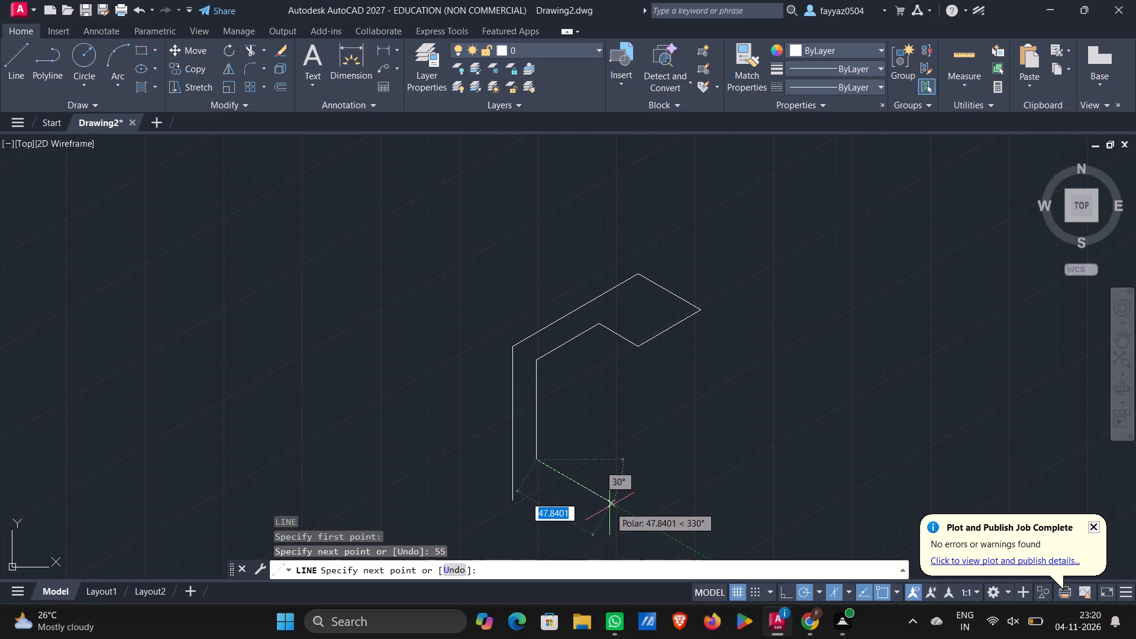
text(45)
key(Return)
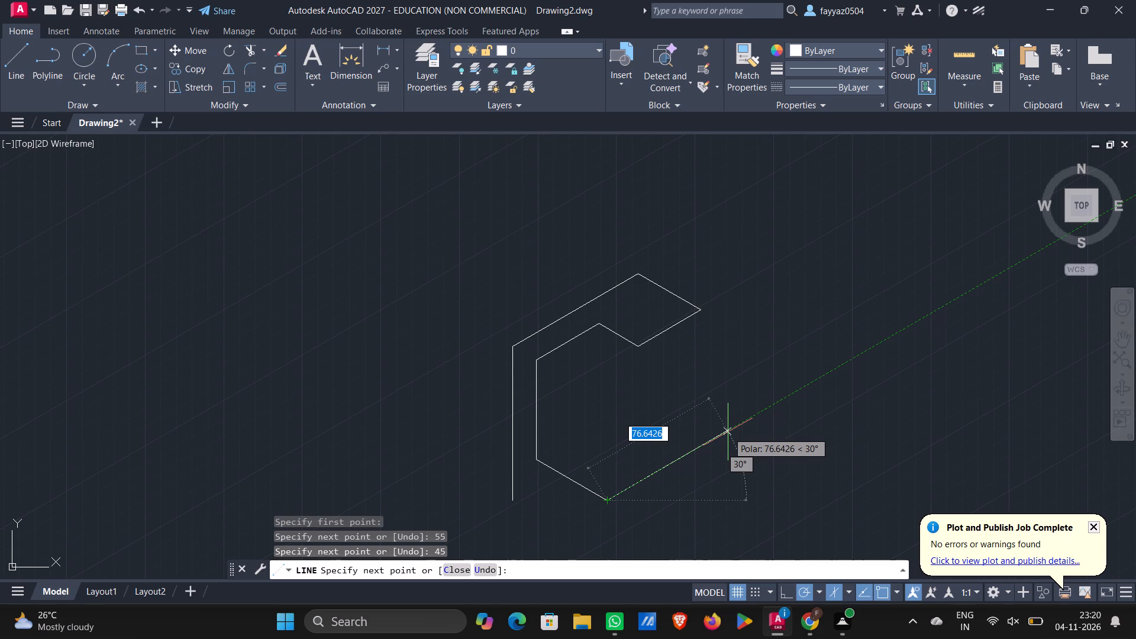
text(30)
key(Return)
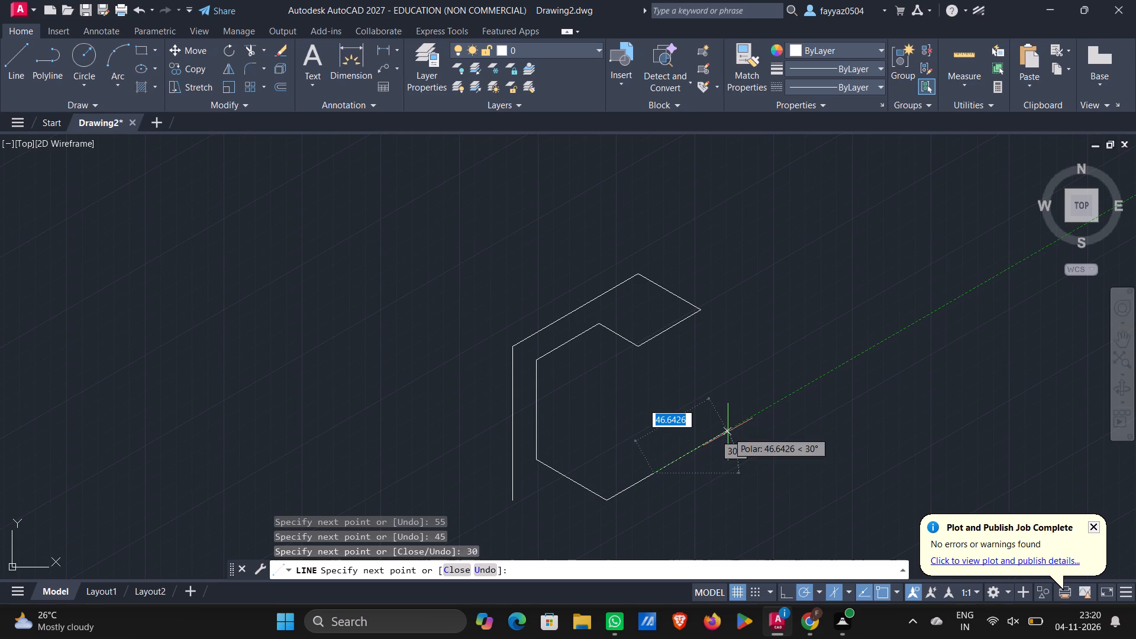
Continue the line with the base notch segments: 20 at 330°, 5 at 210° and 20 at 330°.
middle_drag(759, 498, 653, 393)
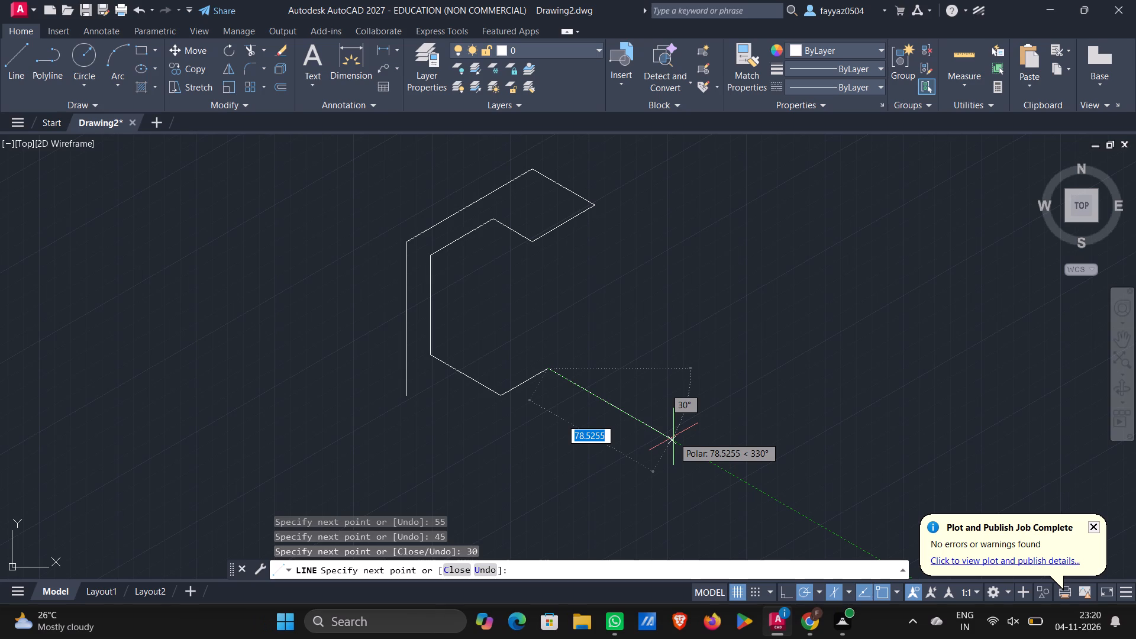
key(2)
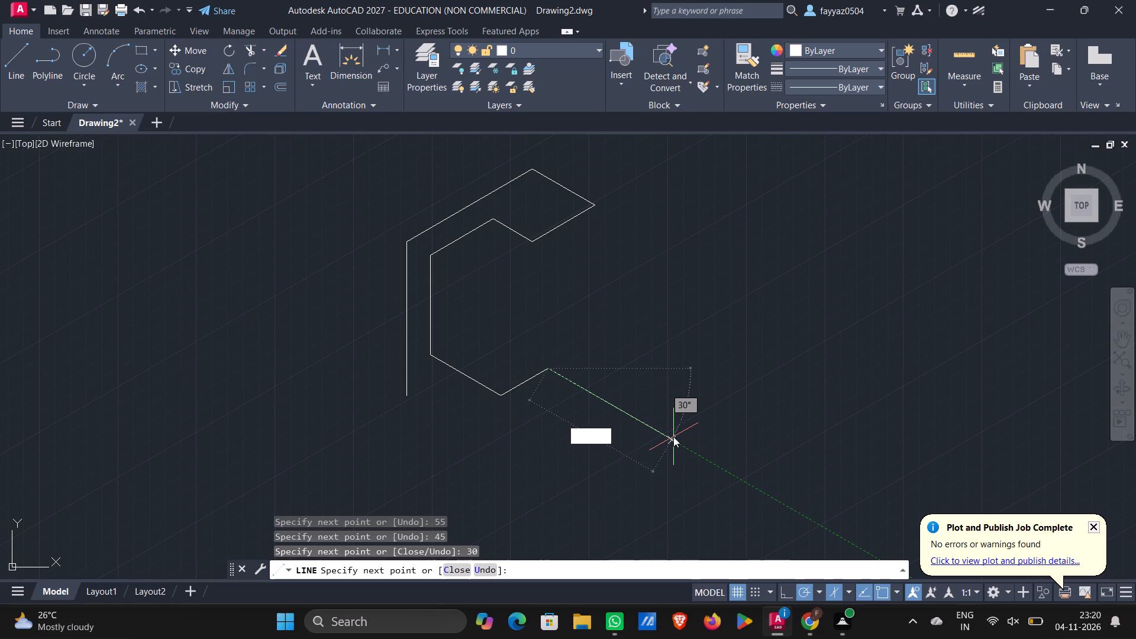
key(0)
key(Return)
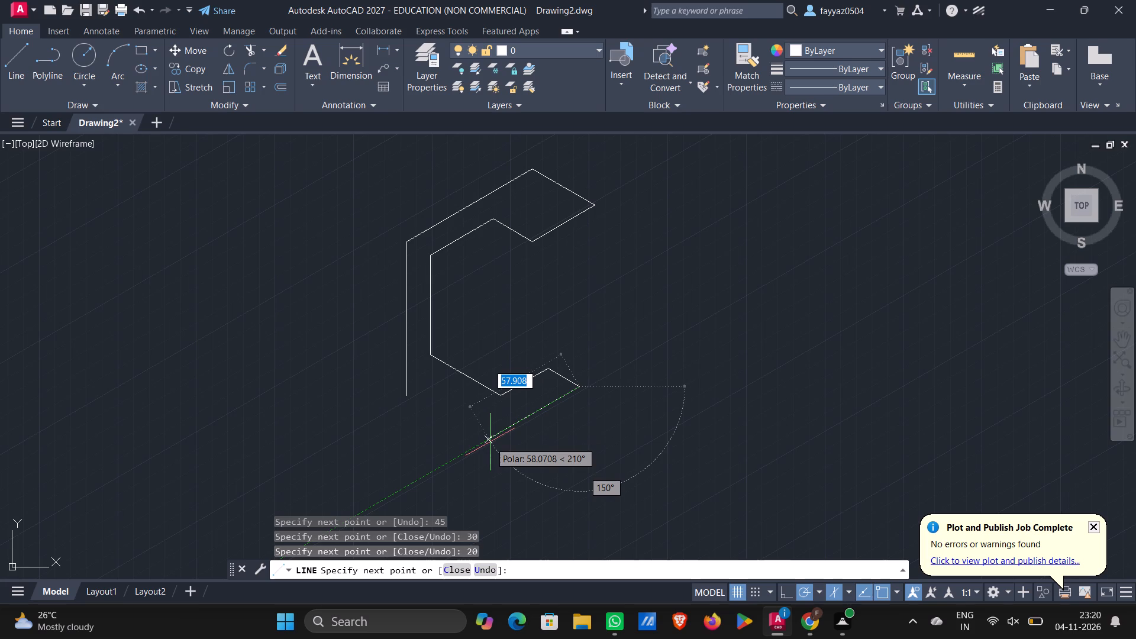
key(5)
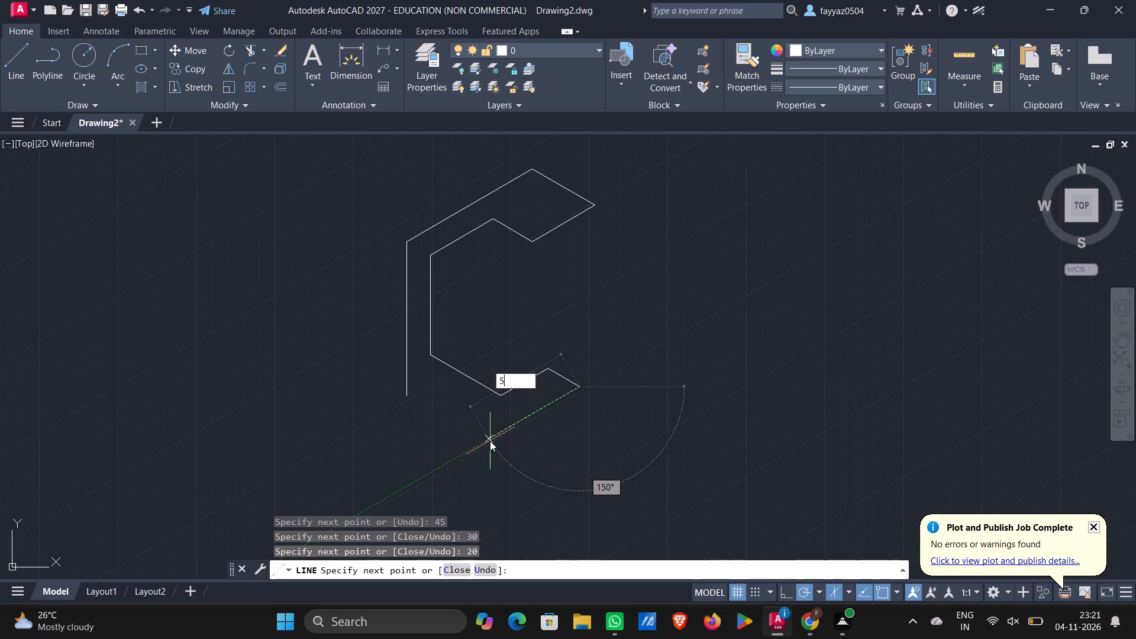
key(Return)
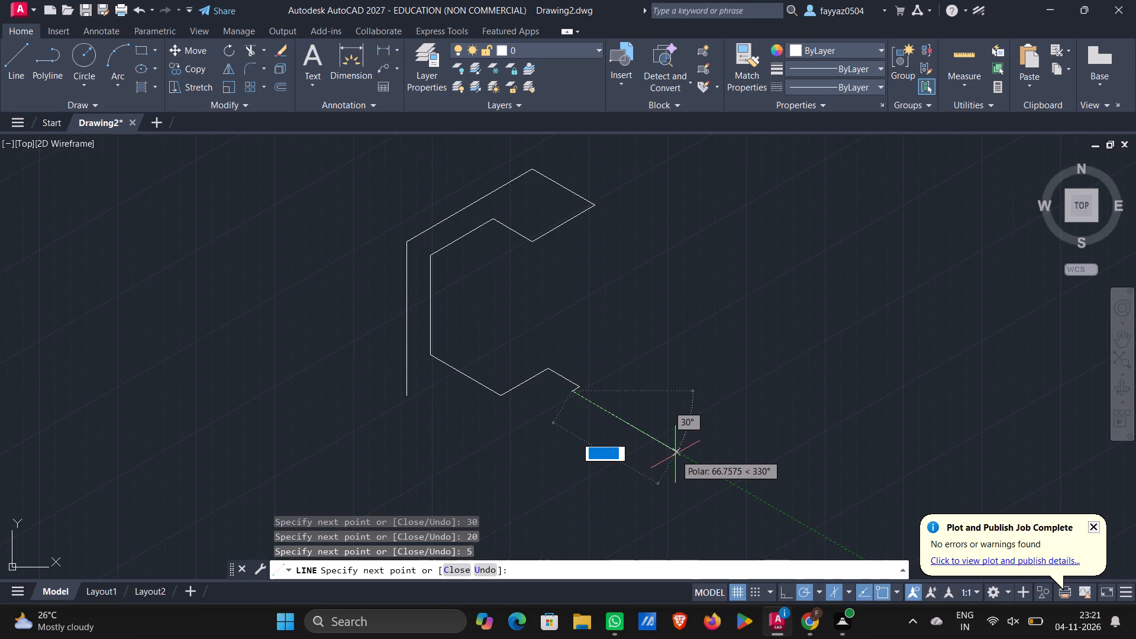
text(20)
key(Return)
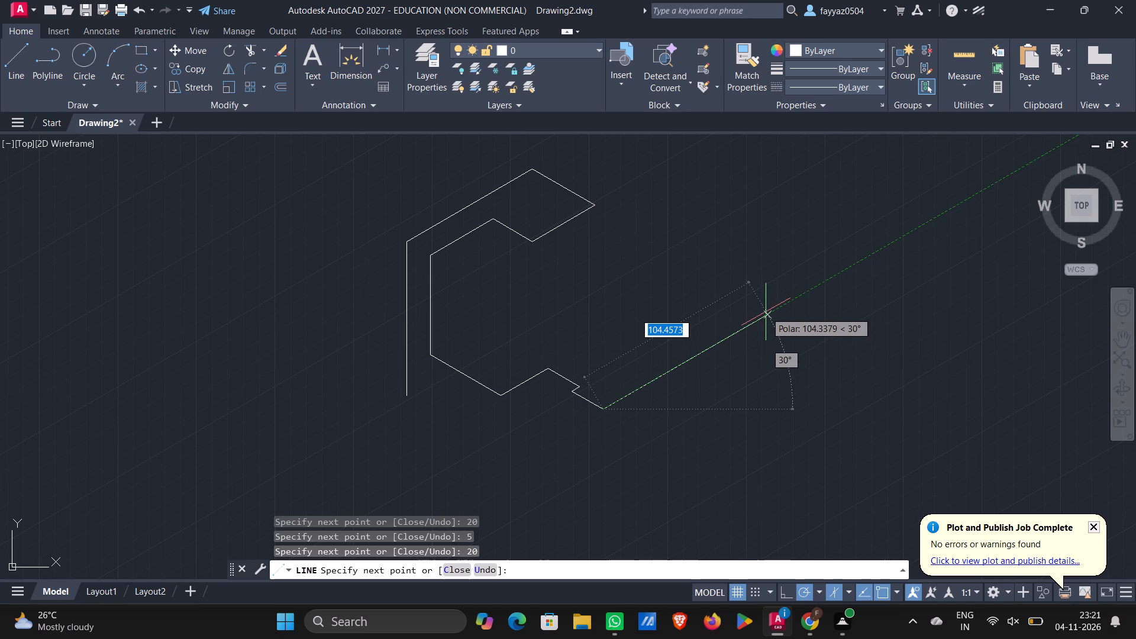
Complete the base with segments of 55 at 30° and 60 at 150°, add 55 at 90° up to the upper outline corner, and end the line.
text(55)
key(Return)
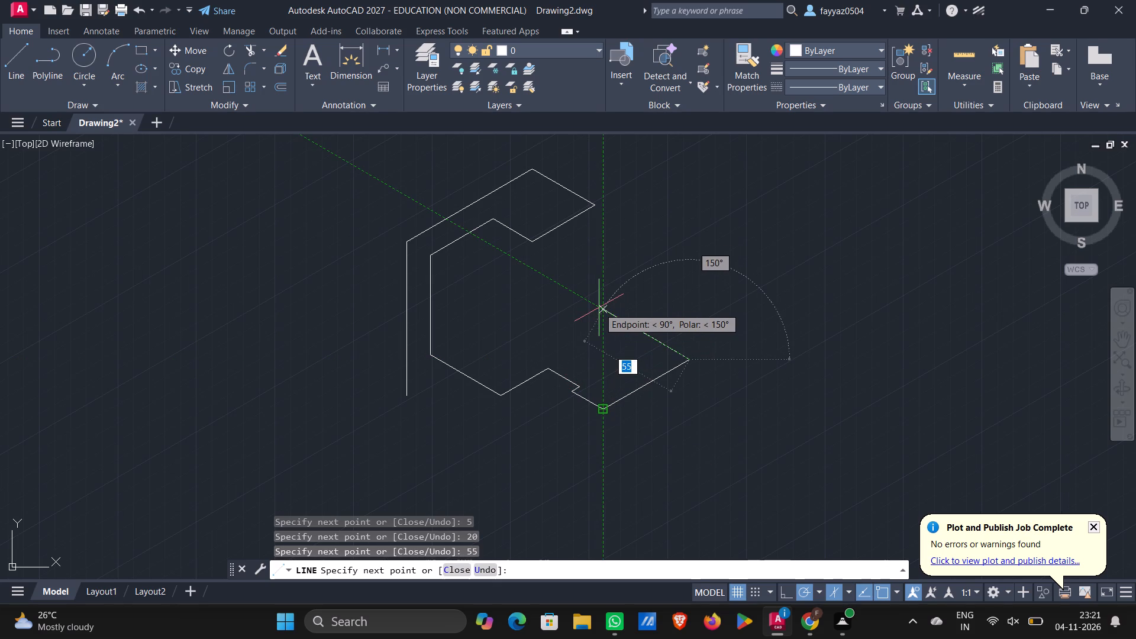
text(60)
key(Return)
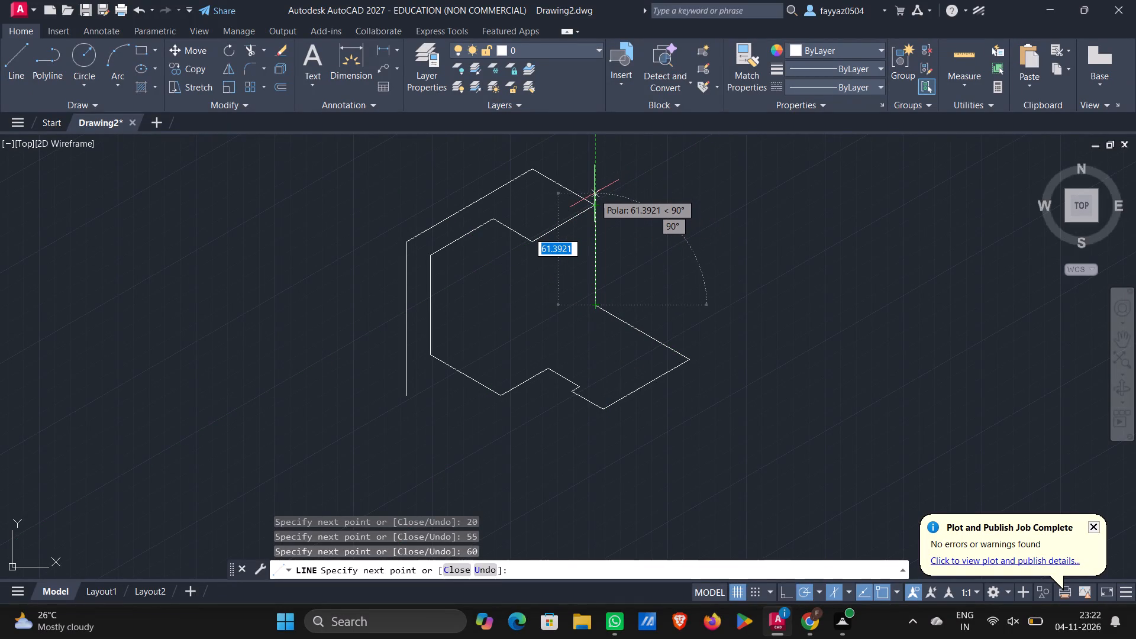
text(55)
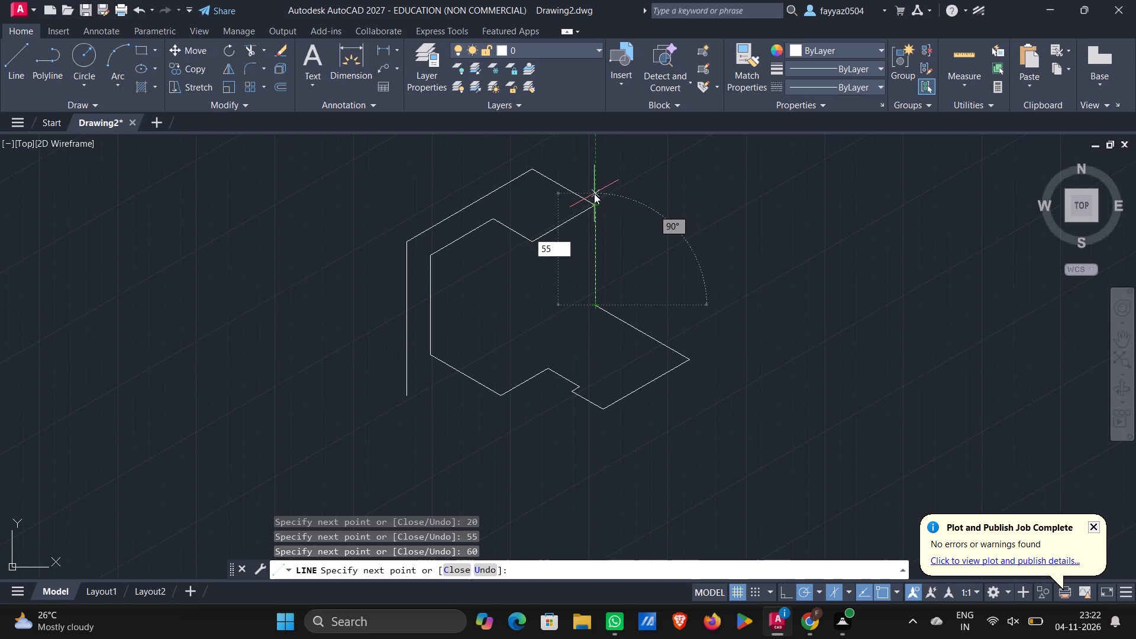
key(Return)
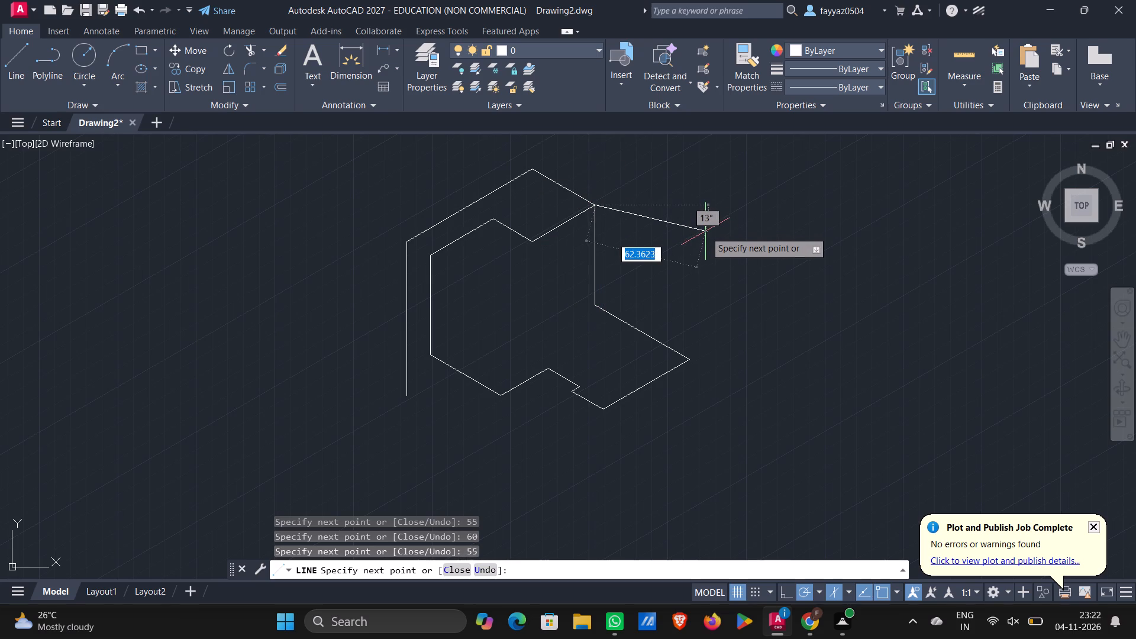
key(Escape)
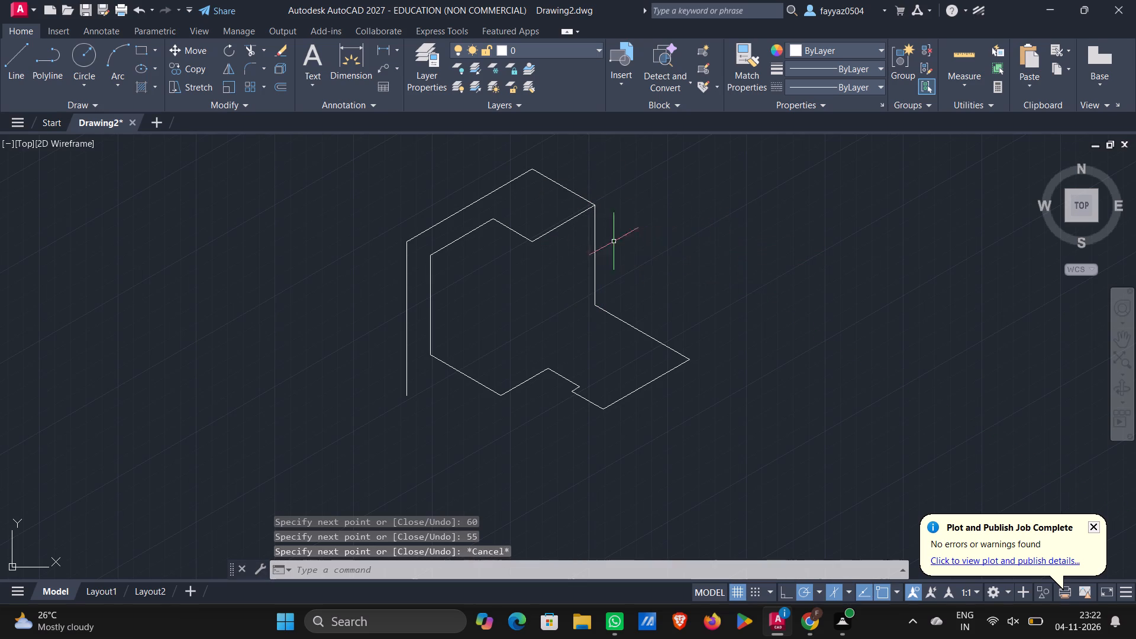
From the lower end of the last vertical edge, draw 40 at 210°, add a vertical line up to the top face's inner corner, and end the line.
scroll(592, 228, up, 2)
middle_drag(591, 209, 597, 237)
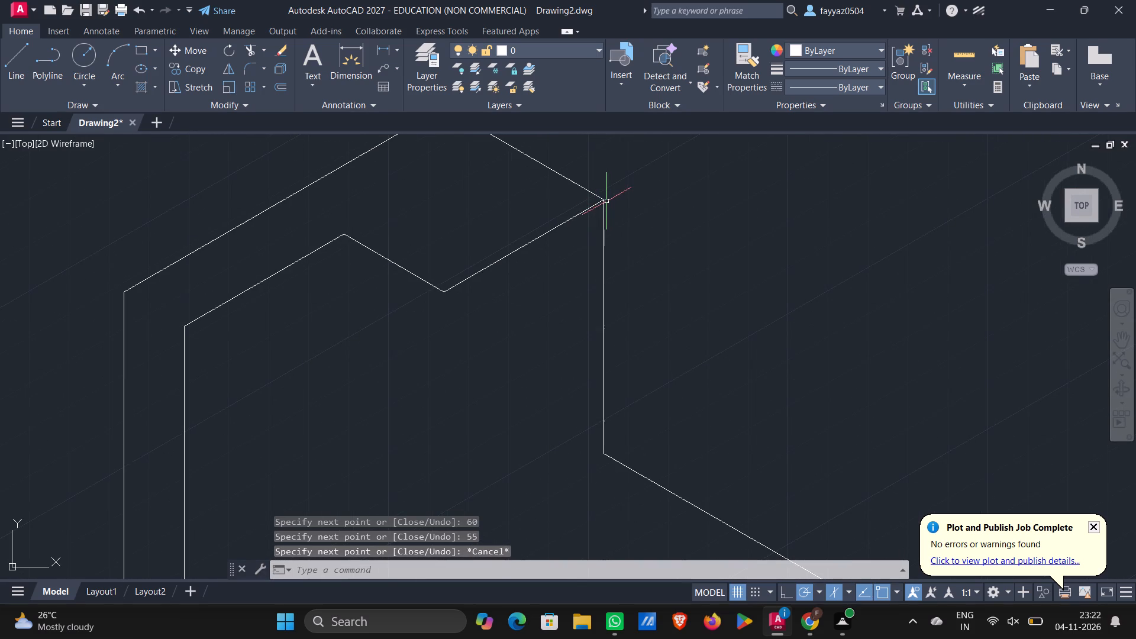
scroll(605, 203, down, 1)
middle_drag(620, 235, 602, 183)
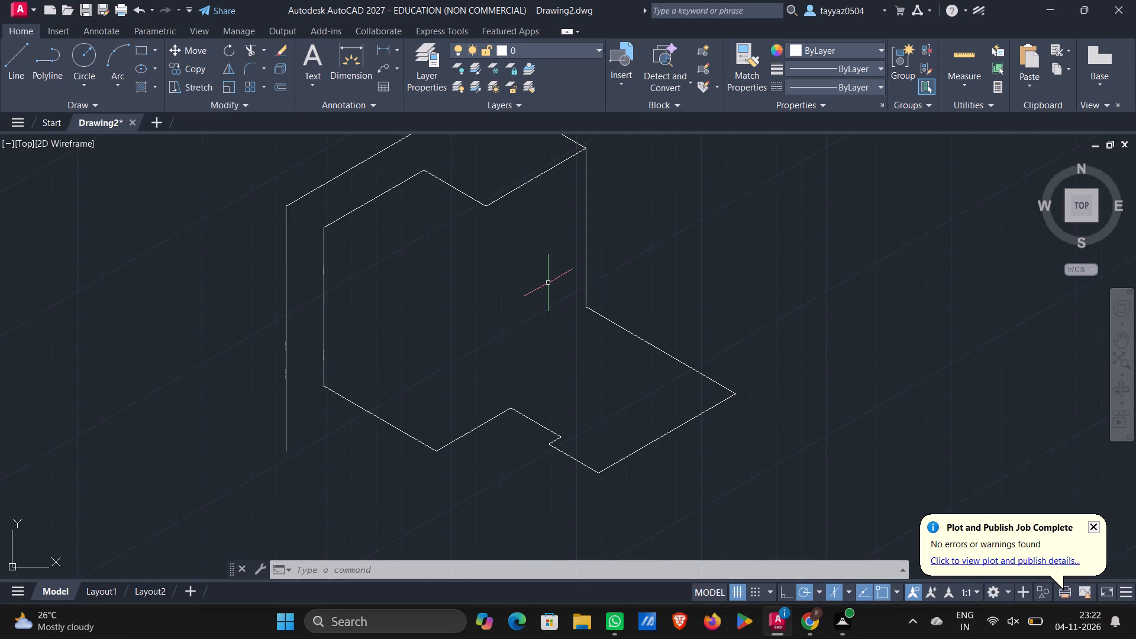
key(l)
key(Return)
click(583, 308)
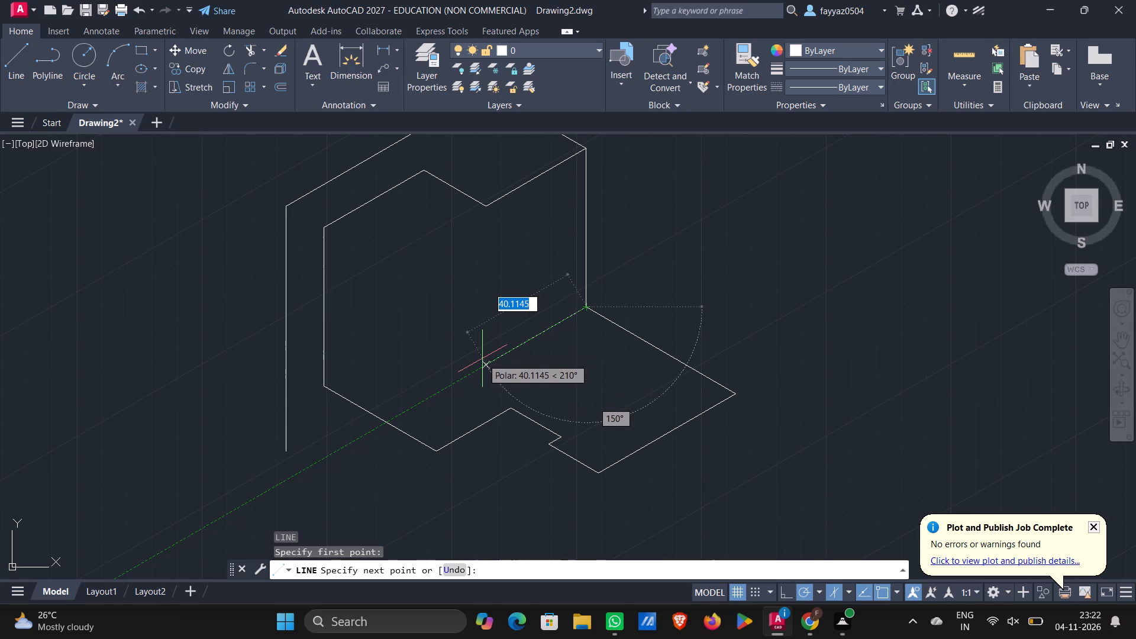
text(40)
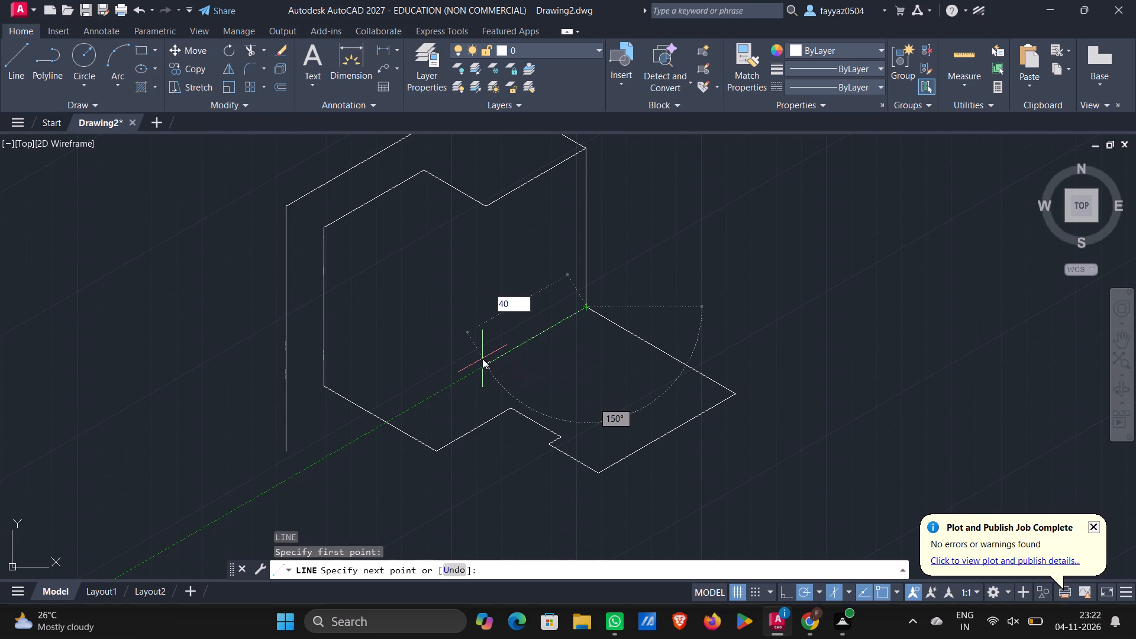
key(Return)
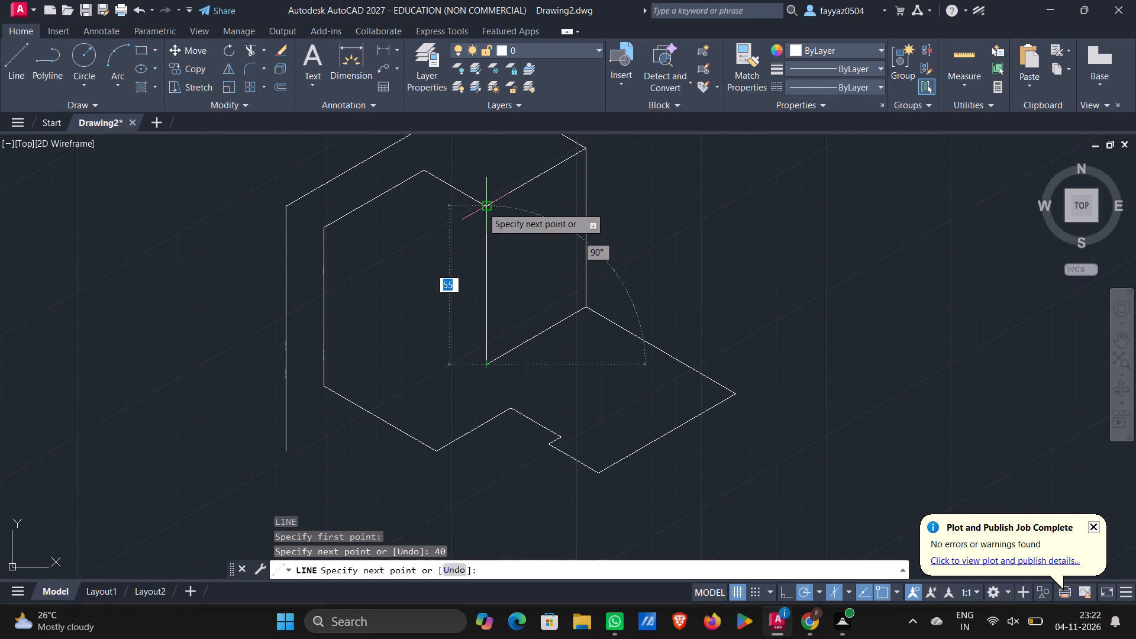
click(482, 207)
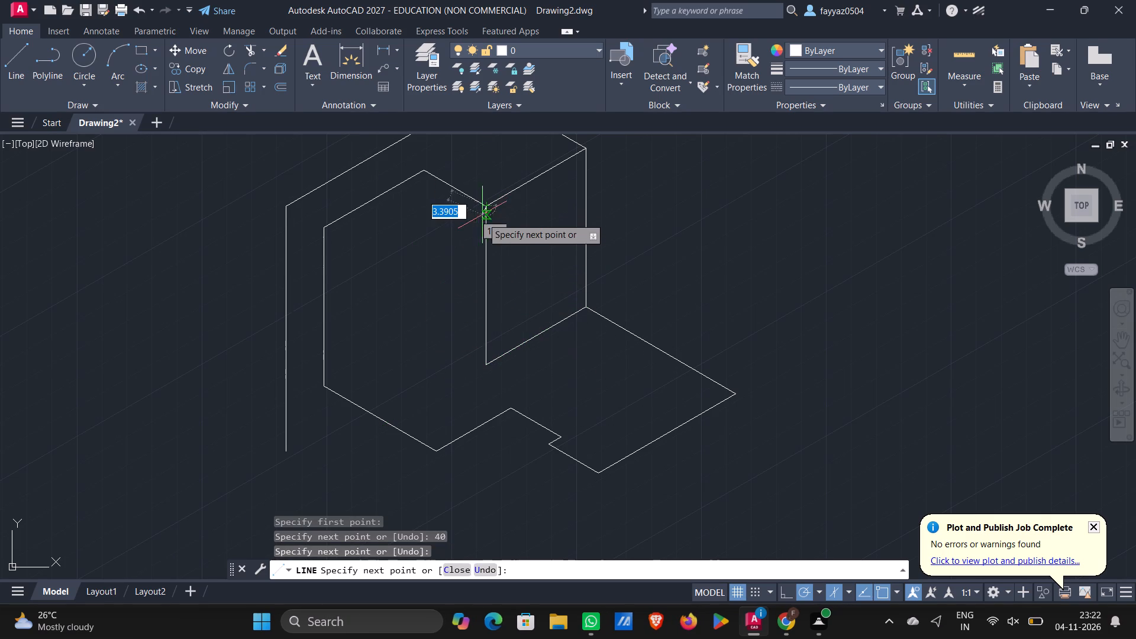
key(Escape)
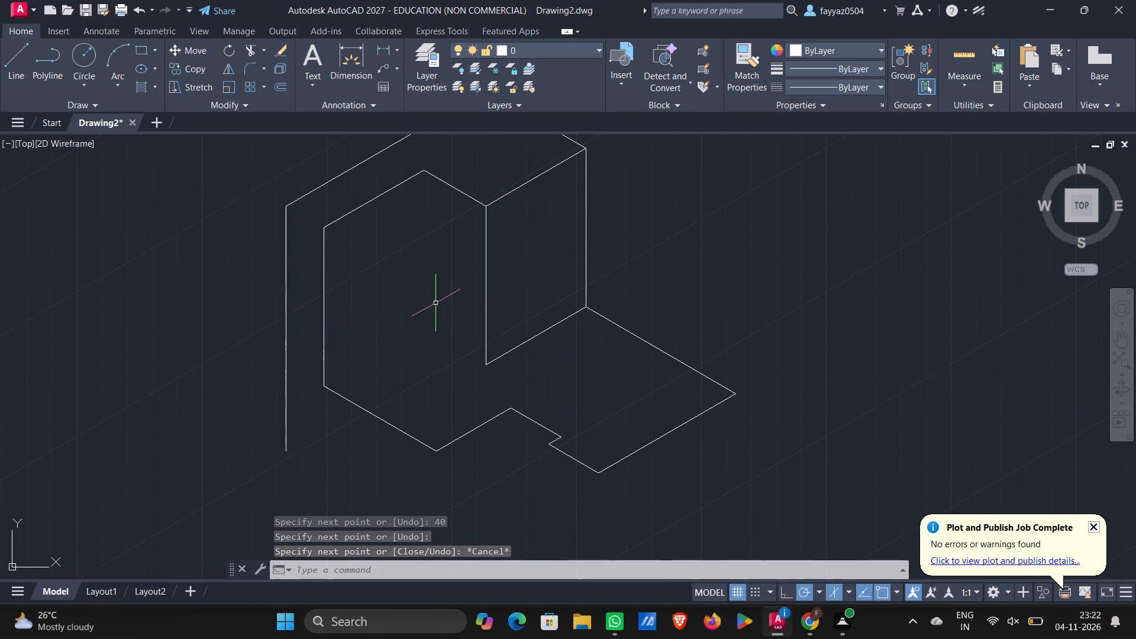
Draw a sloping line from the top face's notch corner to the inner vertical edge's lower end, continue it 20 at 210°, and end the line.
key(l)
key(Return)
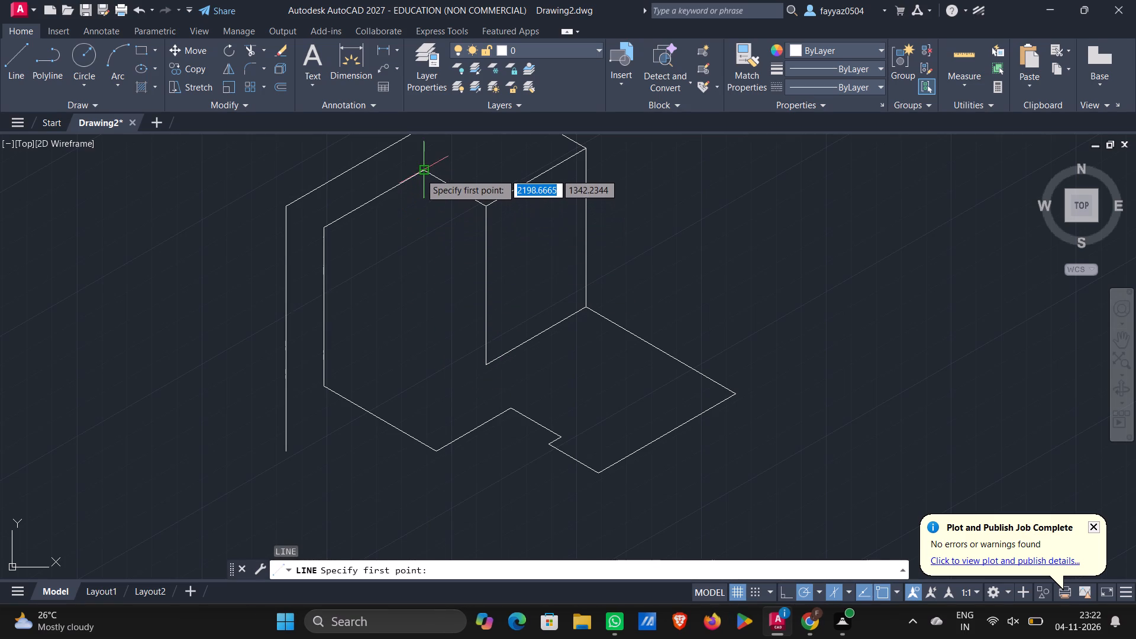
click(420, 173)
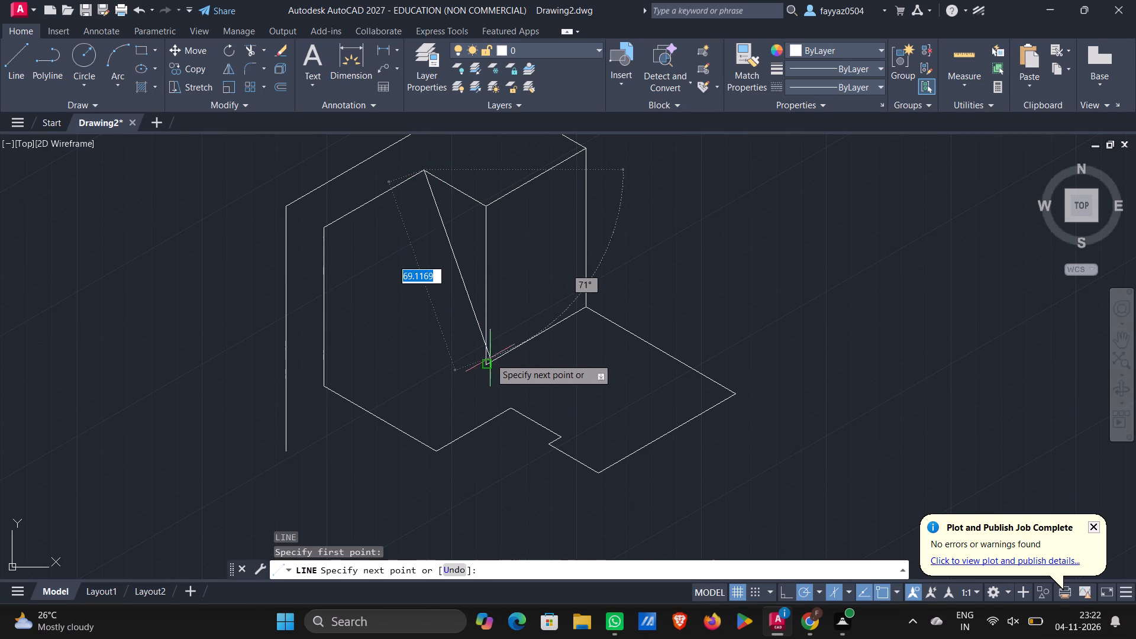
click(490, 366)
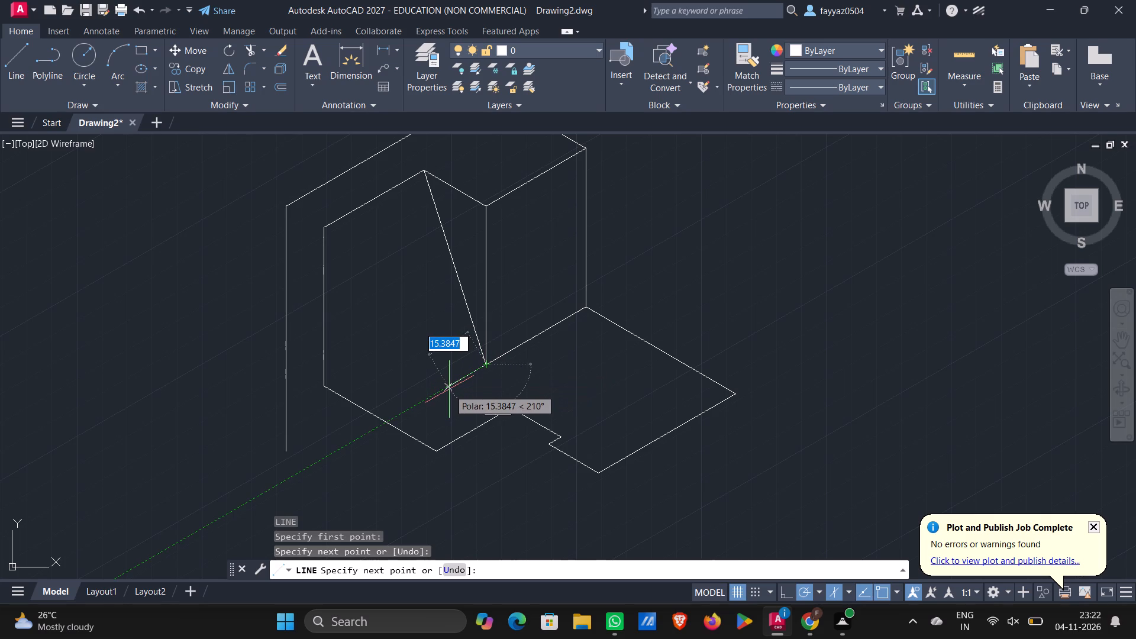
text(20)
key(Return)
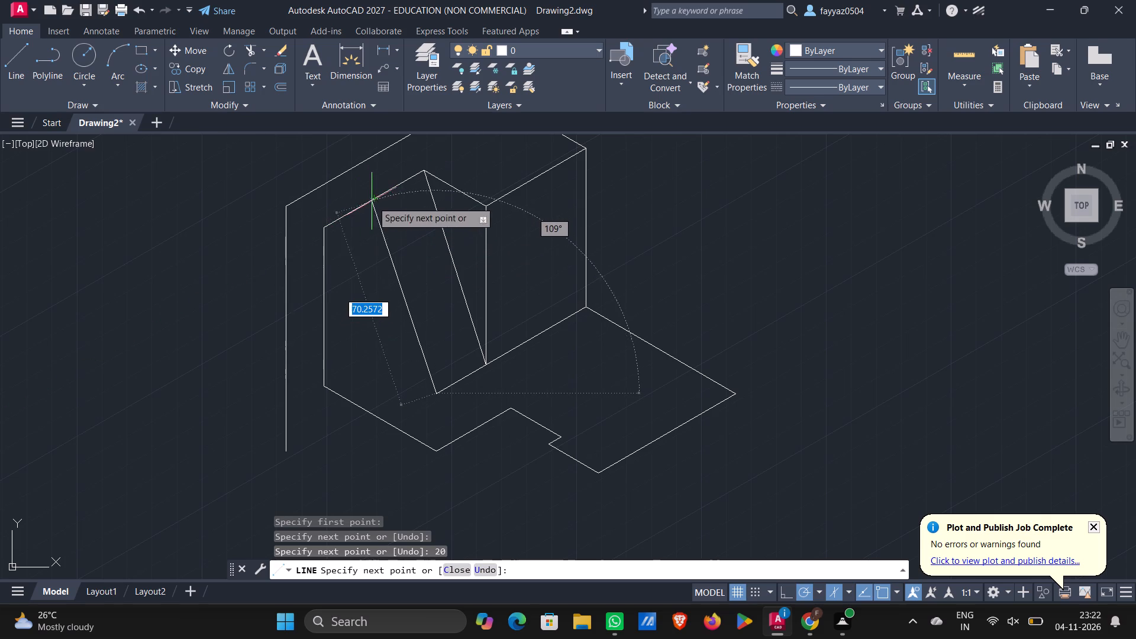
key(Escape)
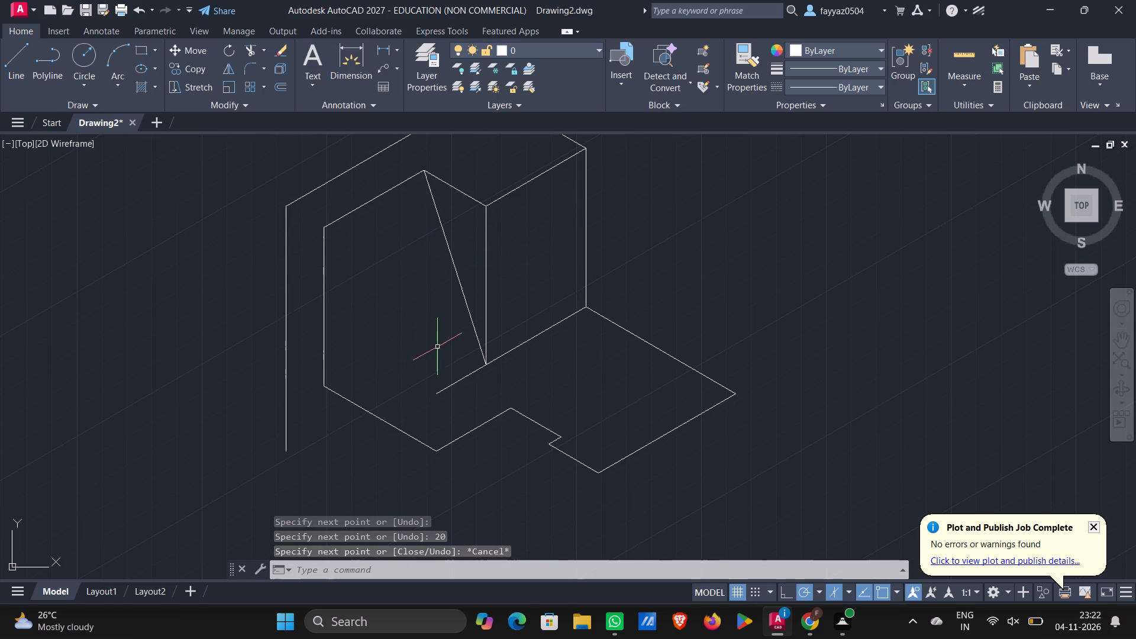
From the notch corner, draw a 20-unit line beside the top edge and a second sloping line to the lower 20-unit segment's free end.
key(l)
key(Return)
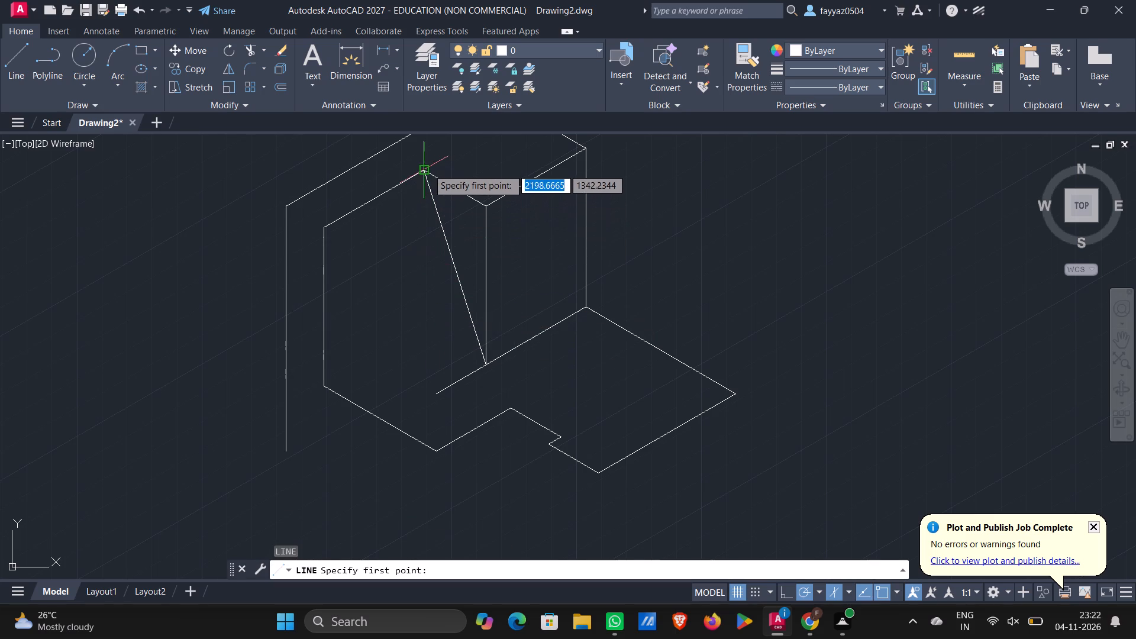
click(427, 171)
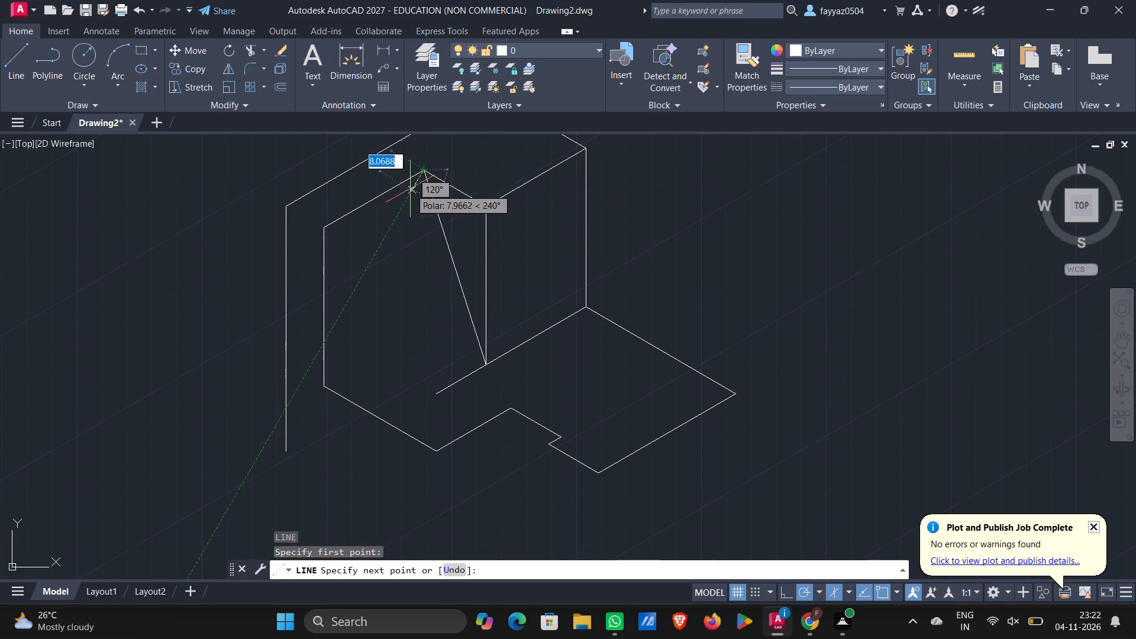
text(20)
key(Return)
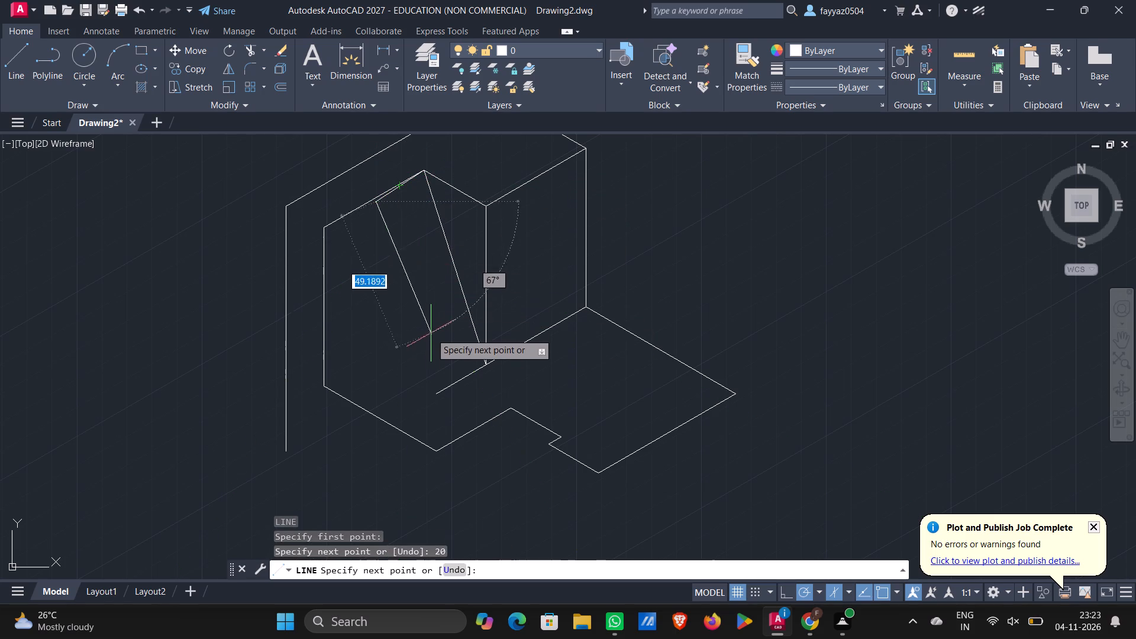
click(433, 395)
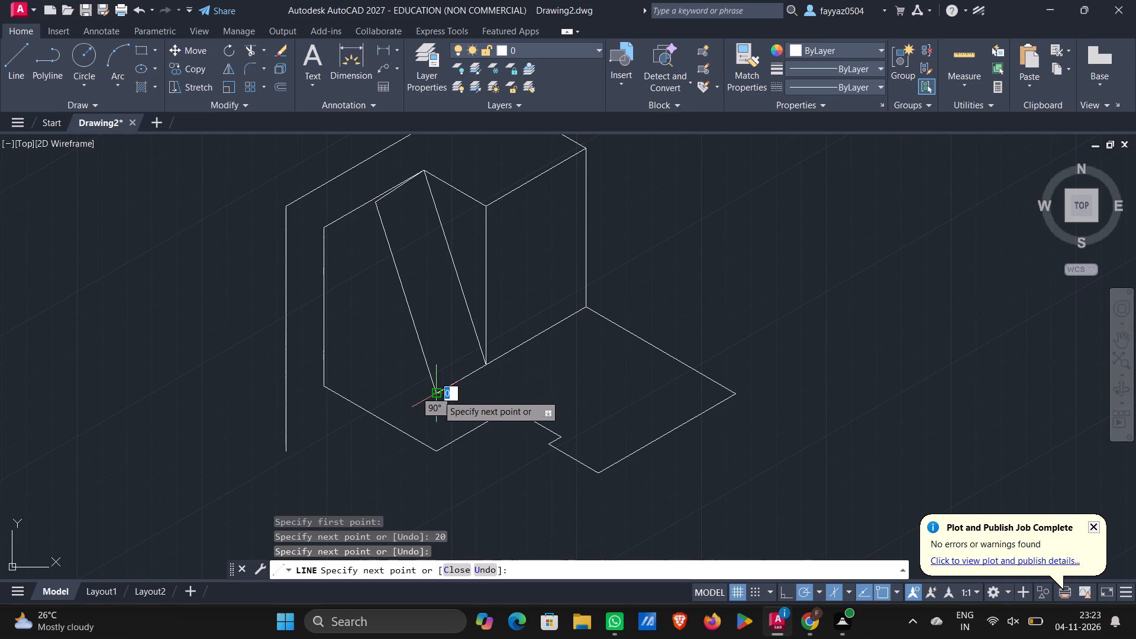
key(Escape)
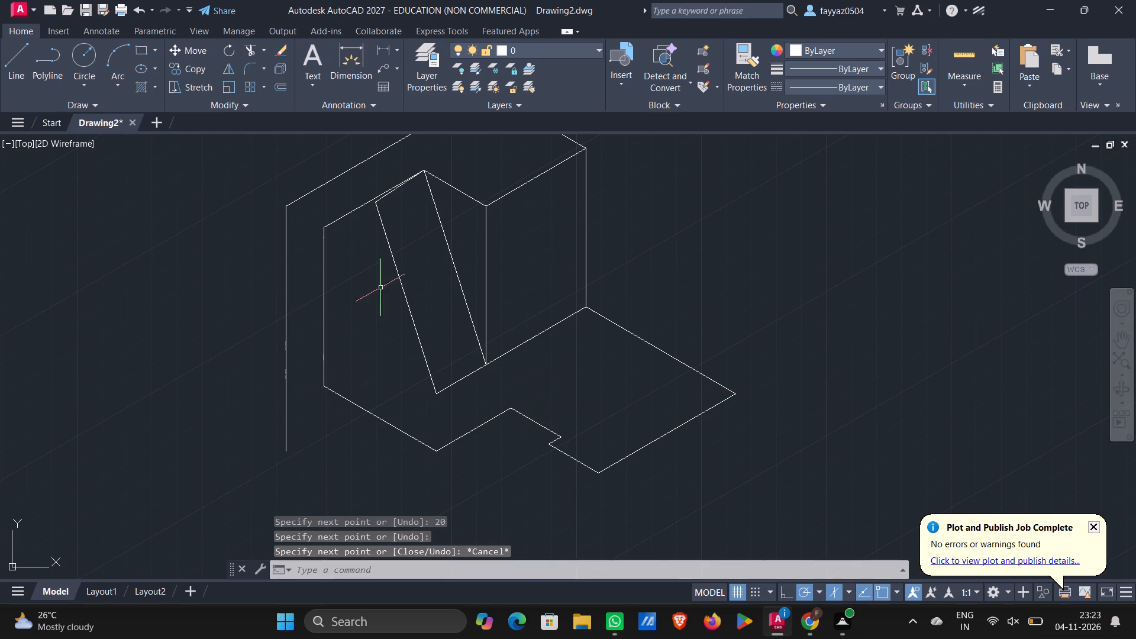
Delete the short 20-unit line beside the top edge, keeping the sloping line.
click(389, 194)
key(Delete)
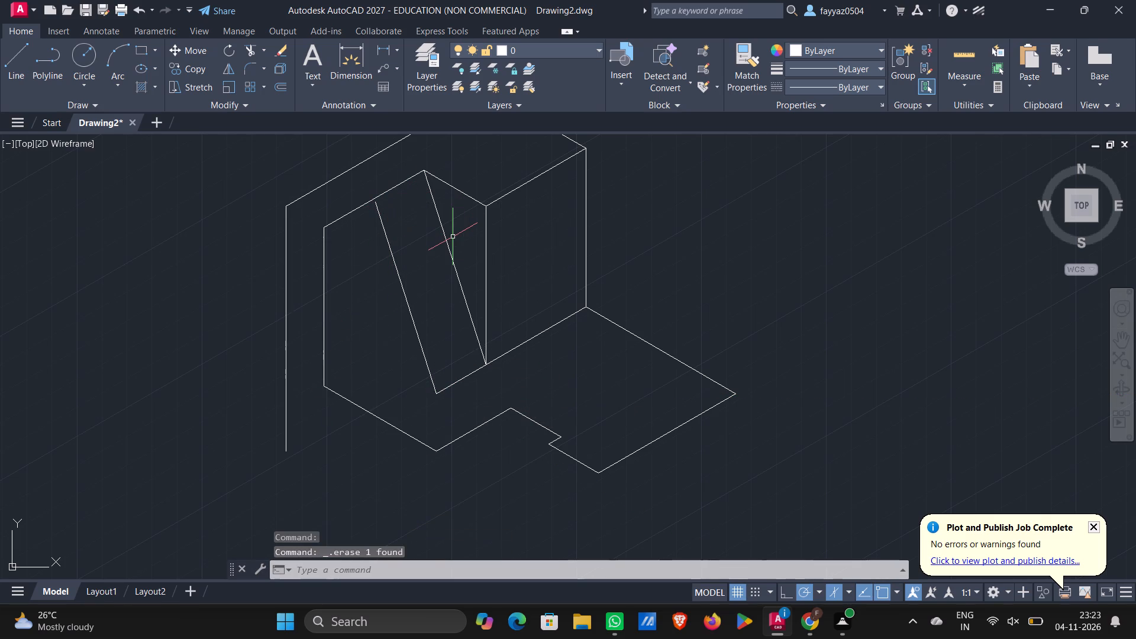
From the top face's notch corner, draw a 20-unit line at 210° along the top edge and end the line.
key(l)
key(Return)
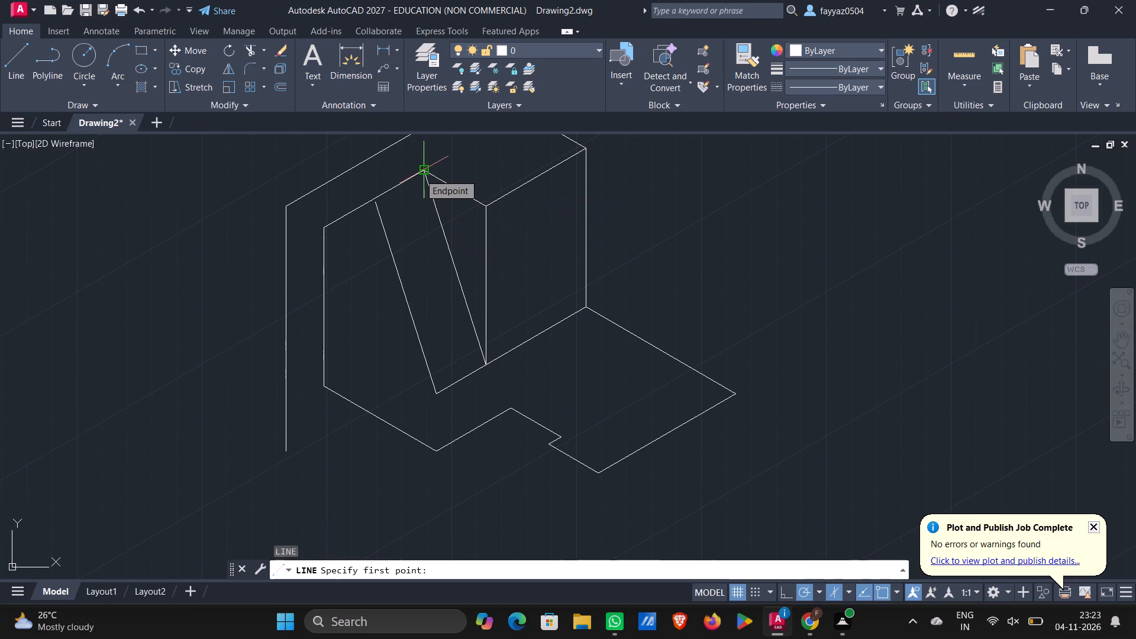
click(419, 174)
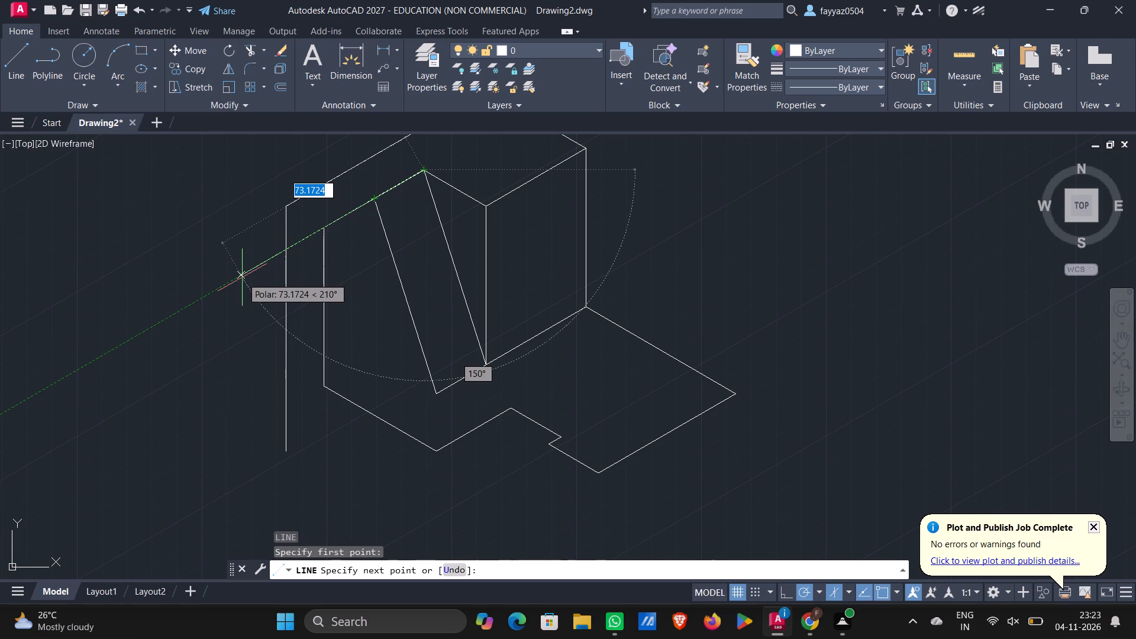
text(20)
key(Return)
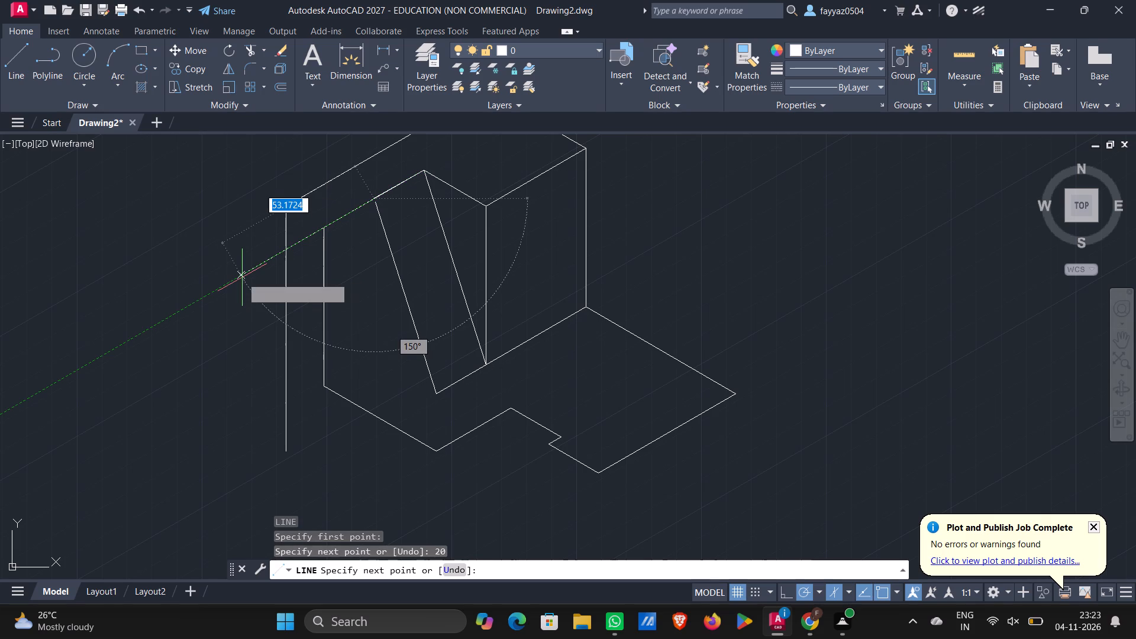
key(Escape)
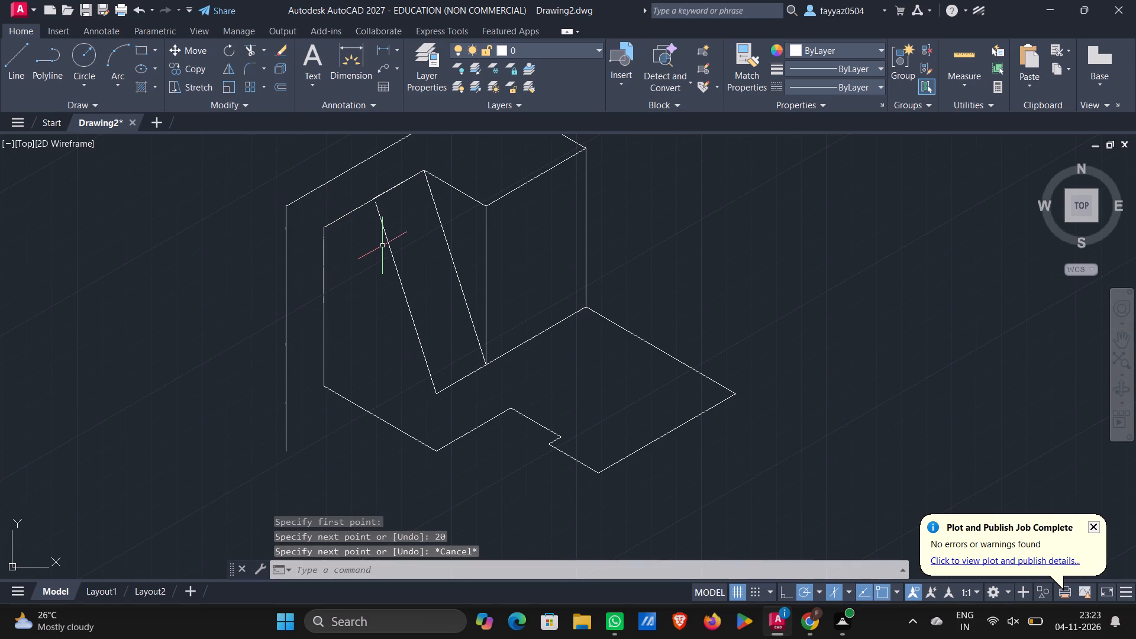
Replace the outer sloping line with one from the new 20-unit line's end to the lower 20-unit segment's free end.
click(385, 240)
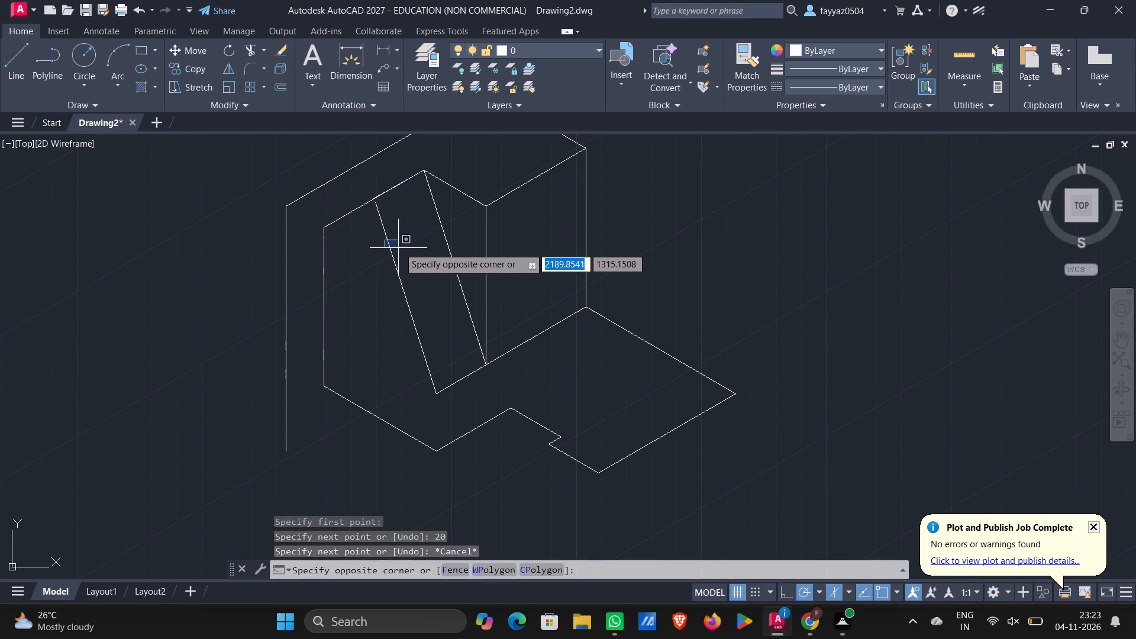
double_click(402, 243)
click(362, 268)
key(Delete)
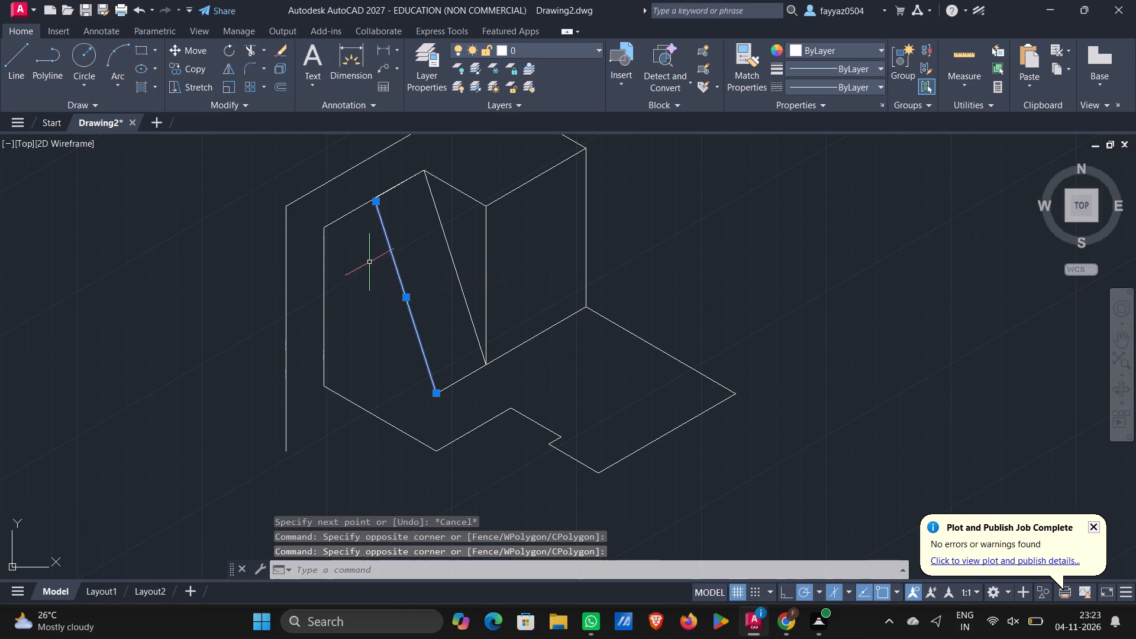
key(l)
key(Return)
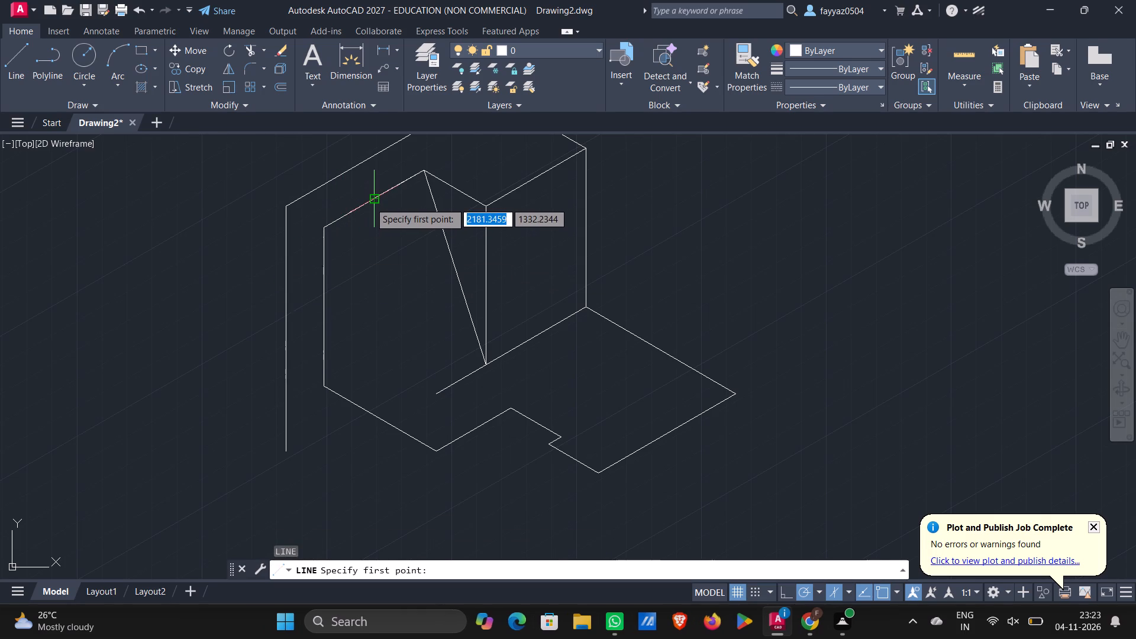
click(370, 202)
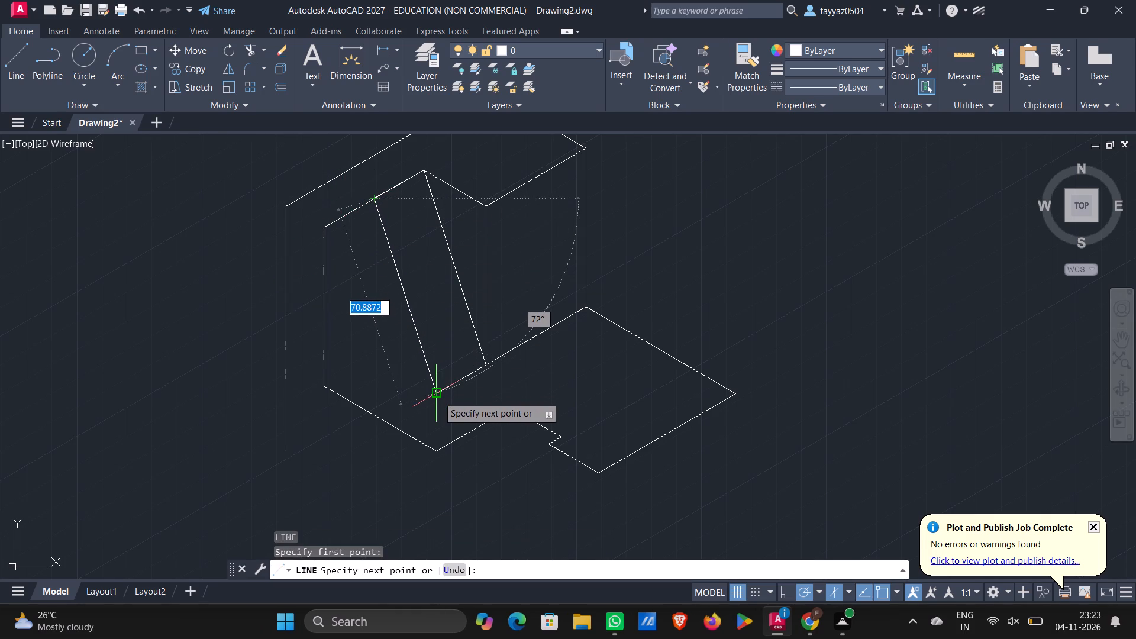
click(438, 396)
key(Escape)
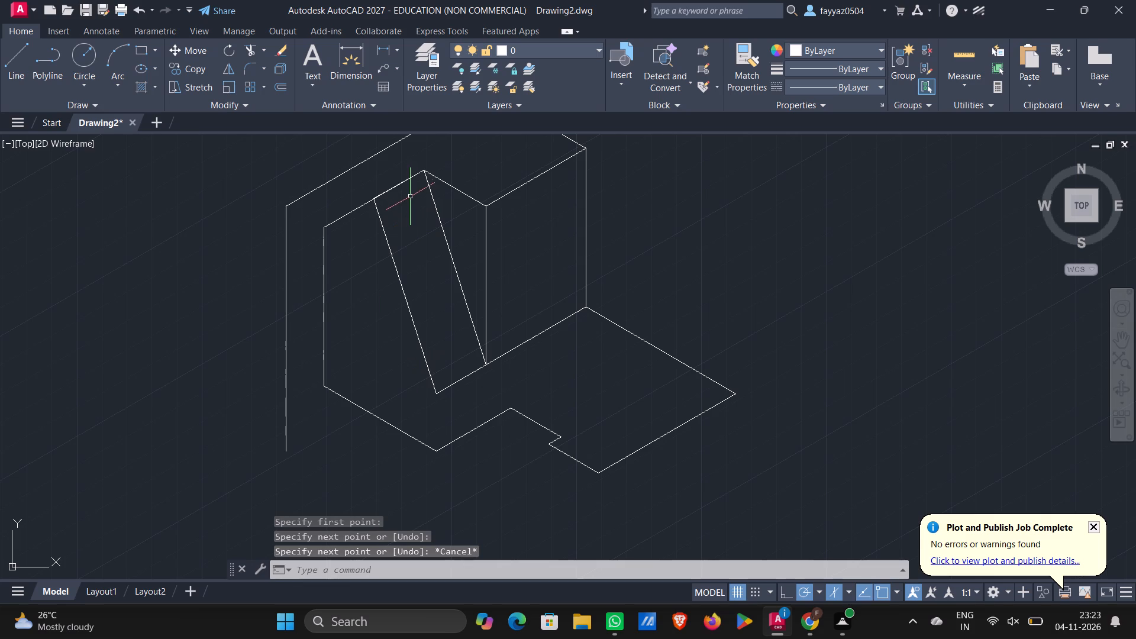
Delete the 20-unit helper line lying along the top edge.
click(399, 185)
key(Delete)
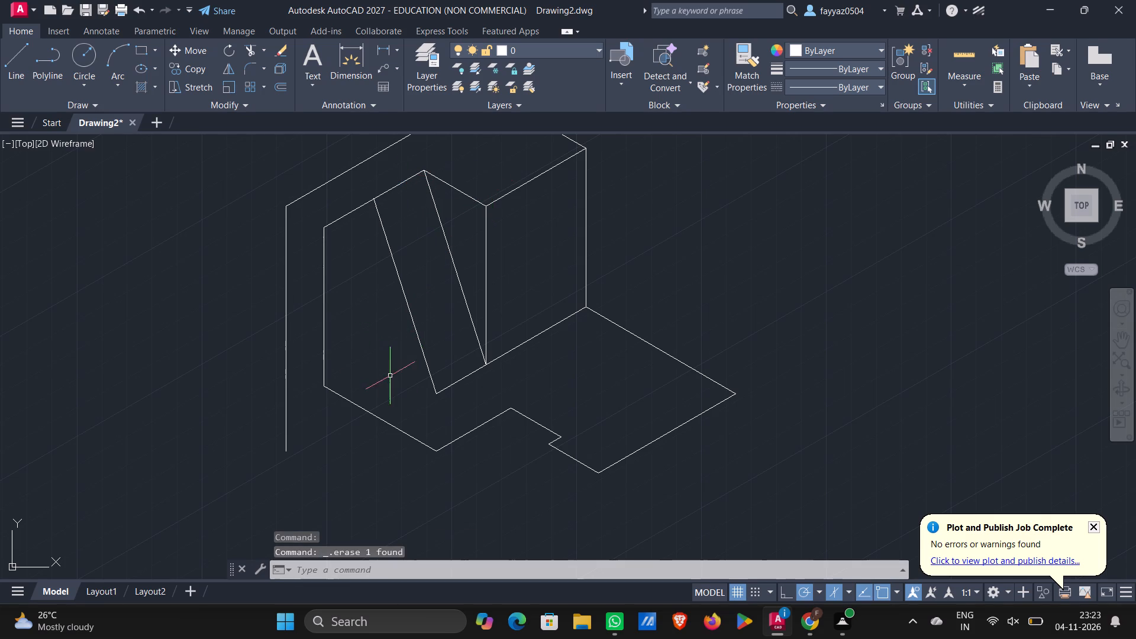
From the lower end of the outer face's left vertical edge, draw 20 at 30°, and connect it to the outer sloping line's lower end.
key(l)
key(Return)
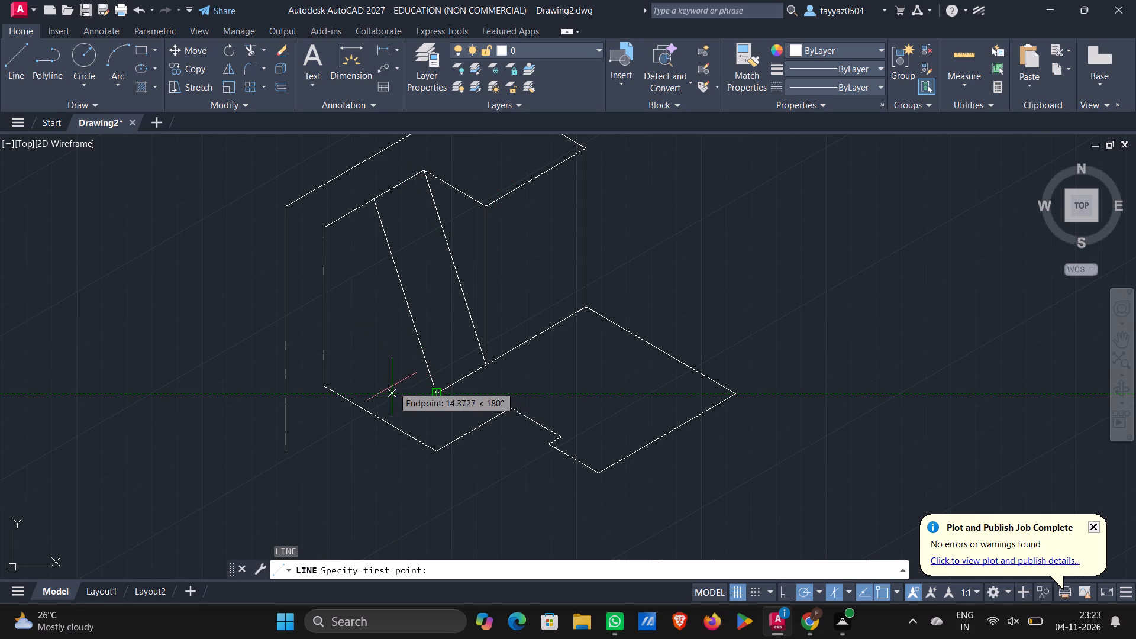
click(322, 383)
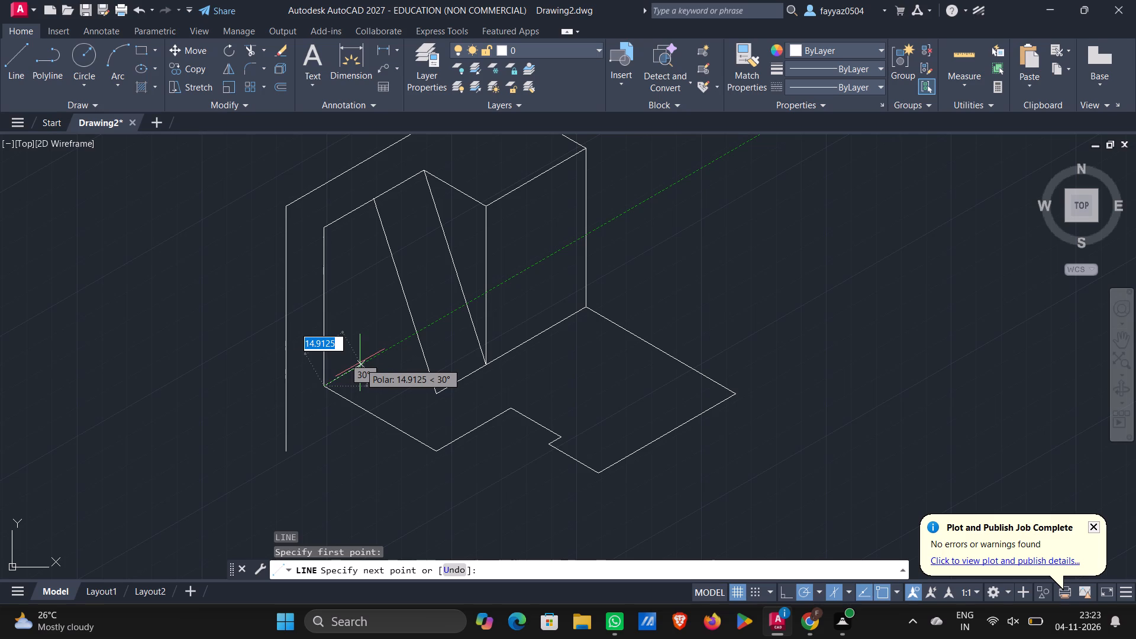
key(2)
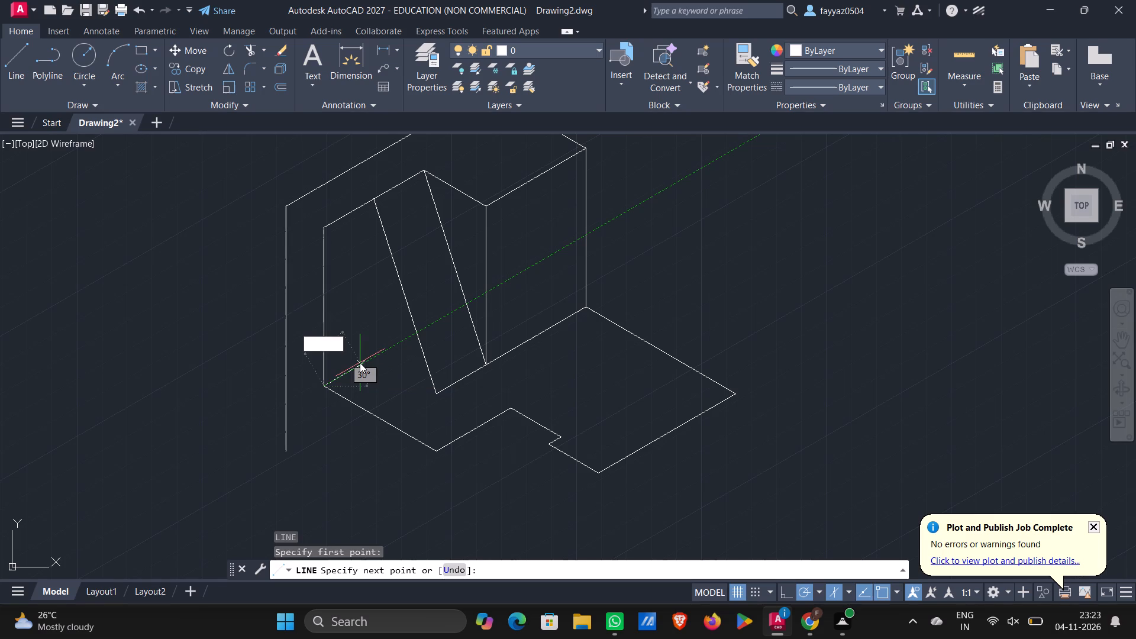
key(0)
key(Return)
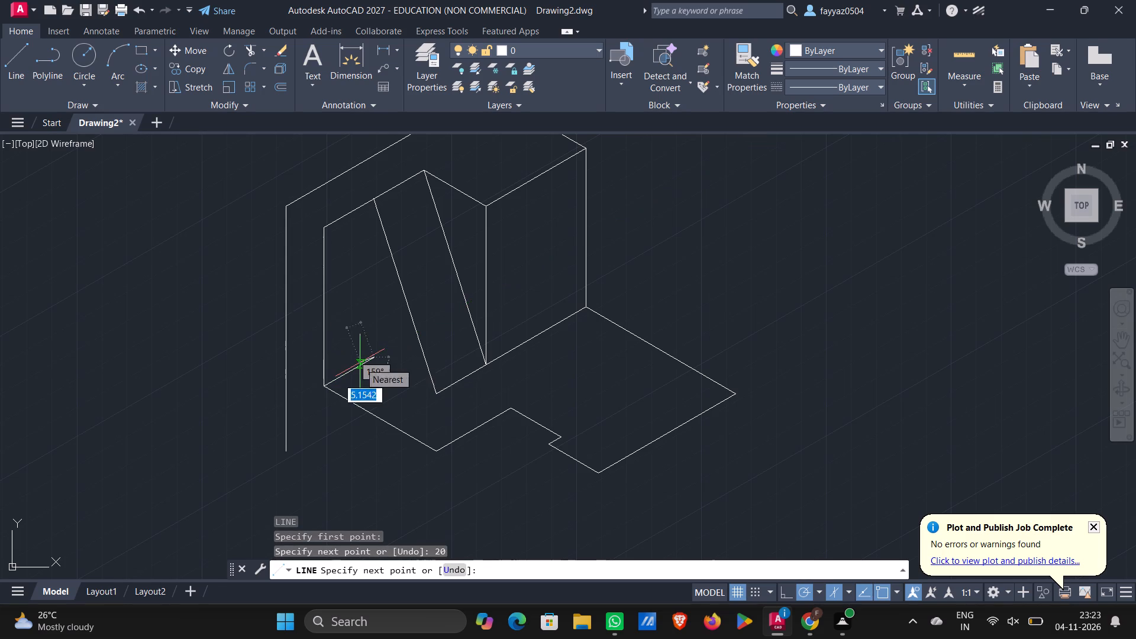
click(436, 395)
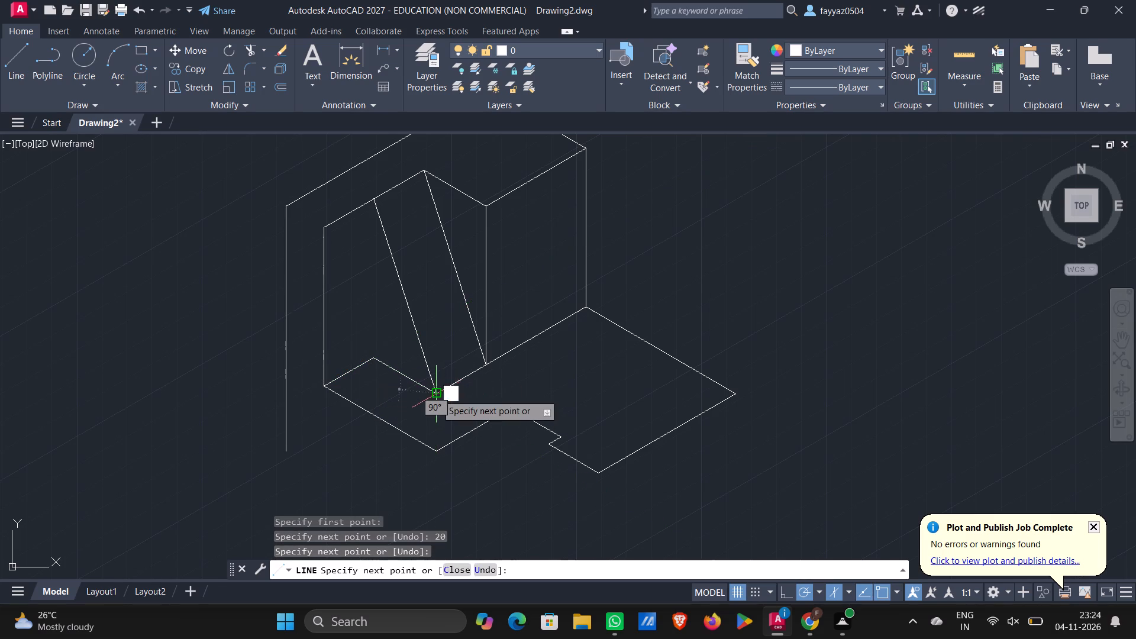
key(Escape)
Draw a vertical line from the new 20-unit segment's end up to the outer sloping line's top end.
key(l)
key(Return)
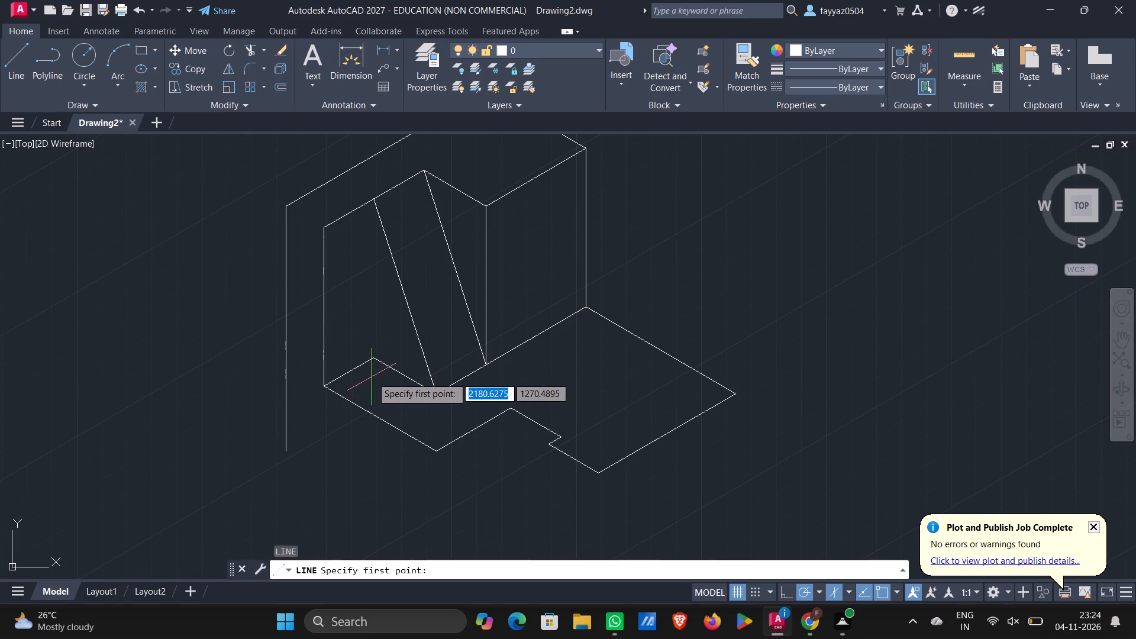
click(371, 360)
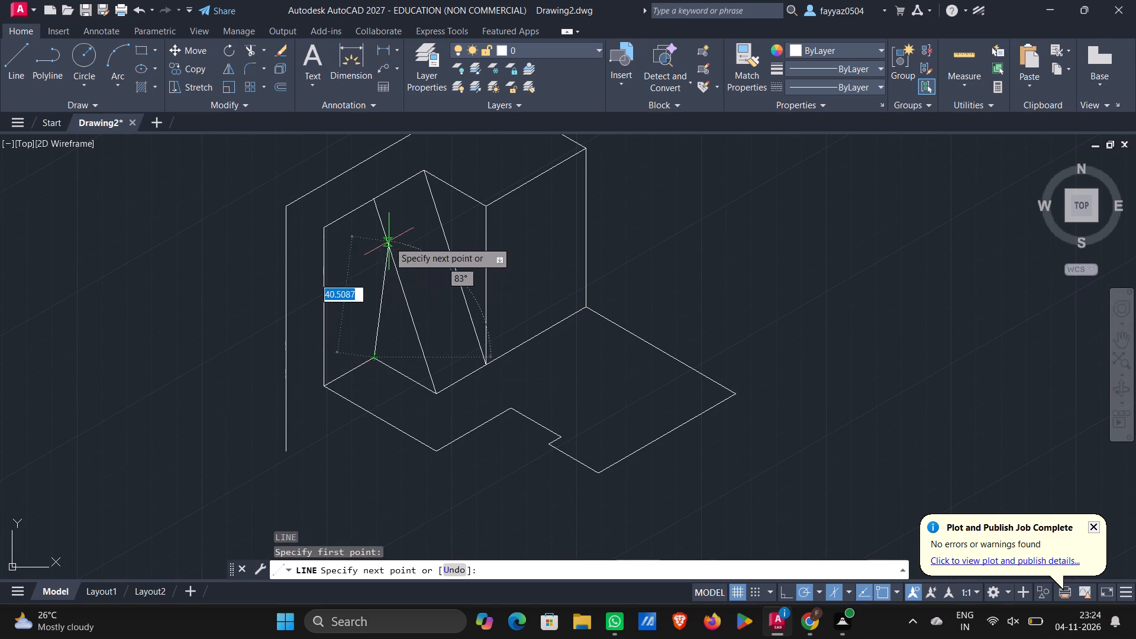
click(371, 199)
key(Escape)
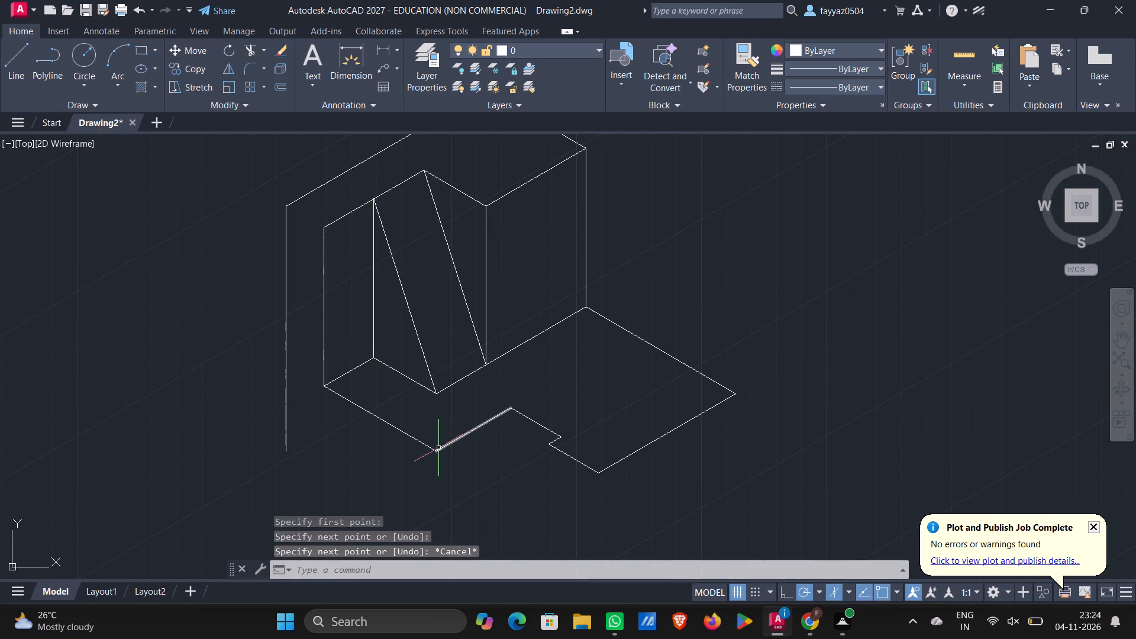
From the base's far right corner, draw 30 down, 80 at 210°, 20 up and 25 at 30°, and close up to the base's front corner.
middle_drag(443, 469, 460, 373)
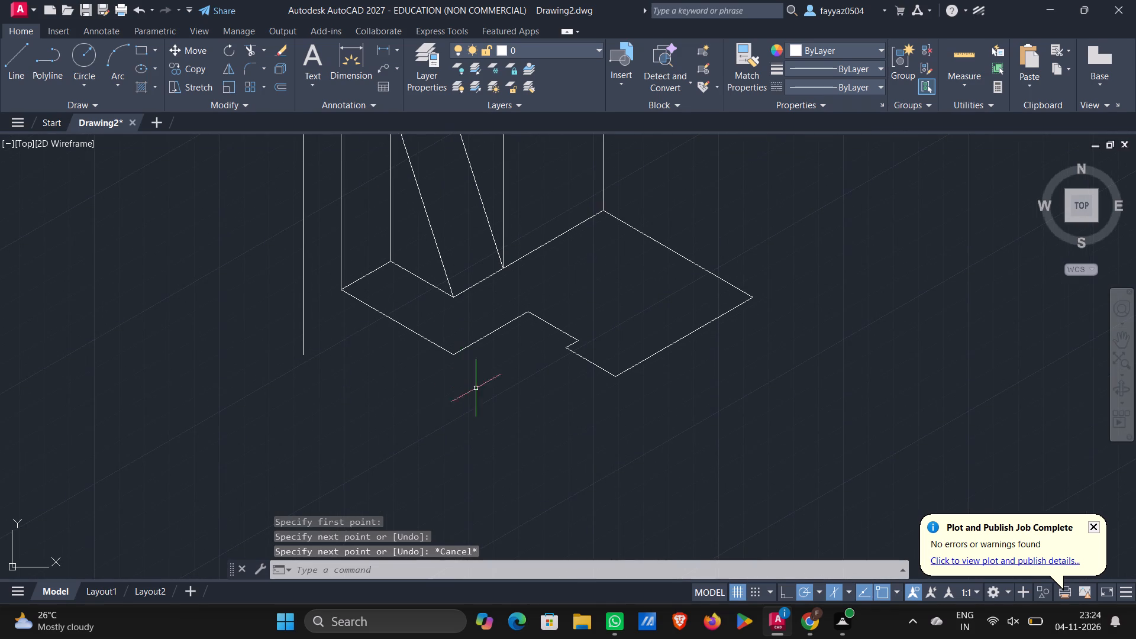
key(l)
key(Return)
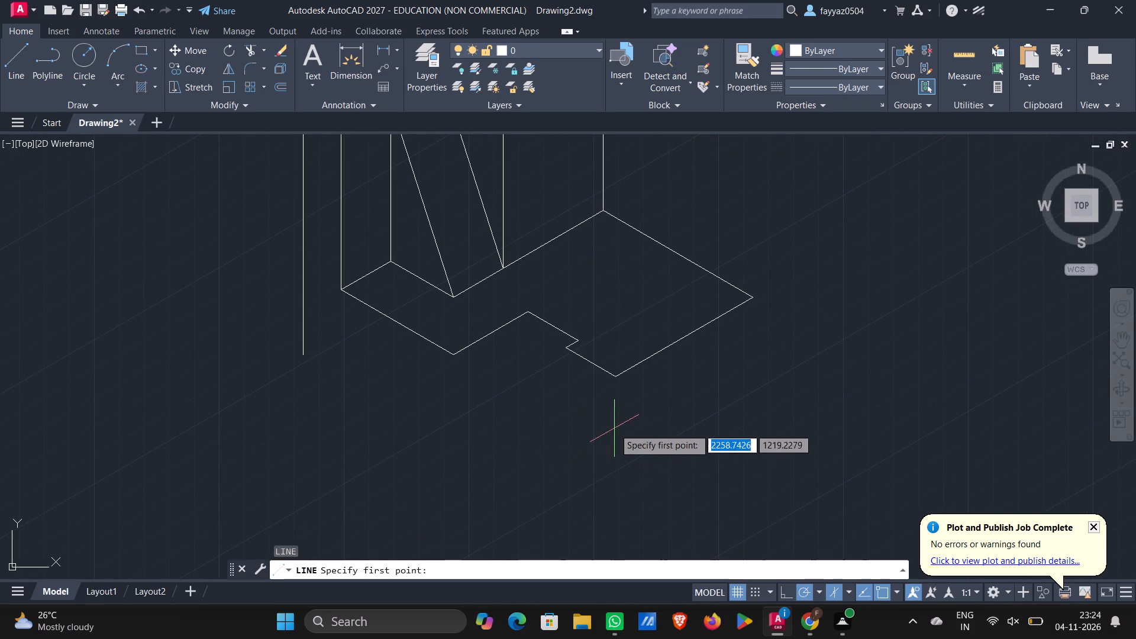
click(756, 299)
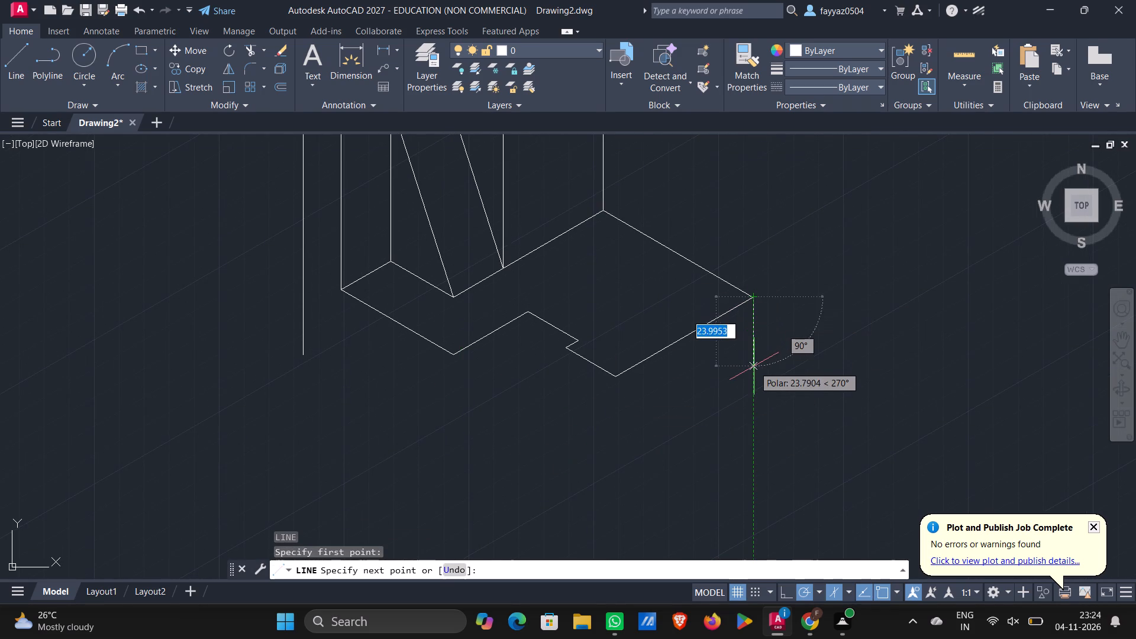
key(3)
key(0)
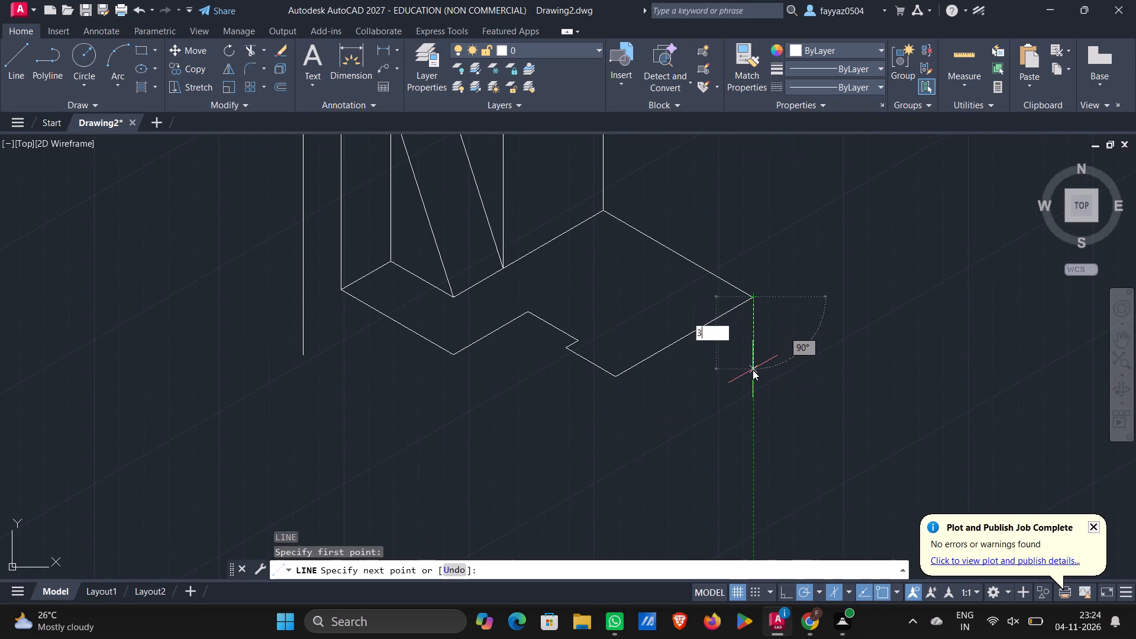
key(Return)
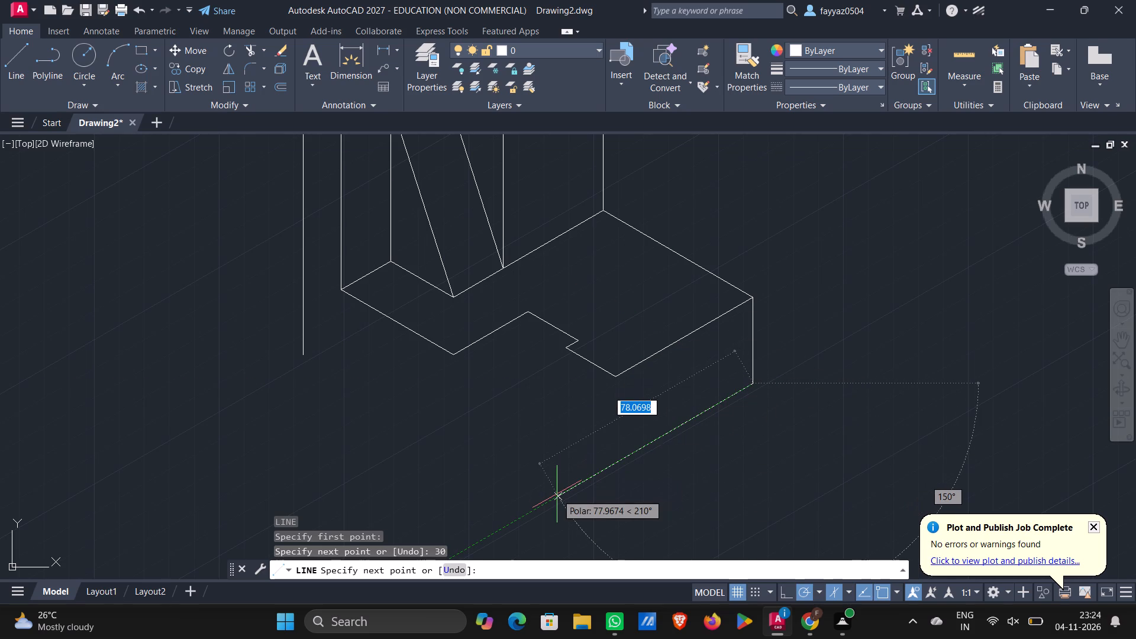
text(80)
key(Return)
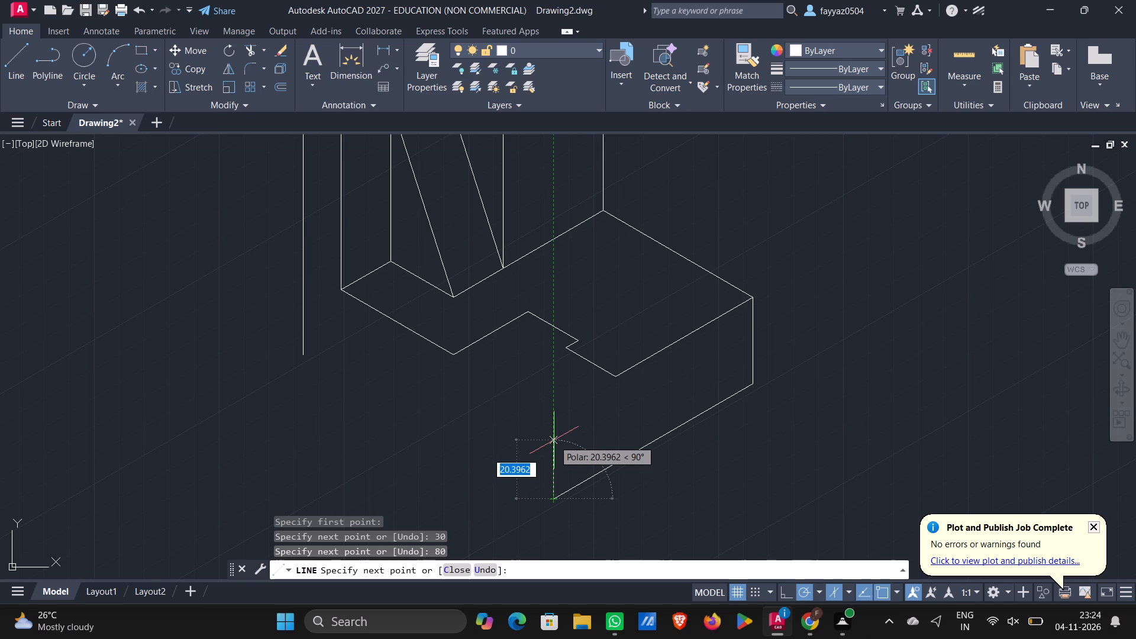
text(20)
key(Return)
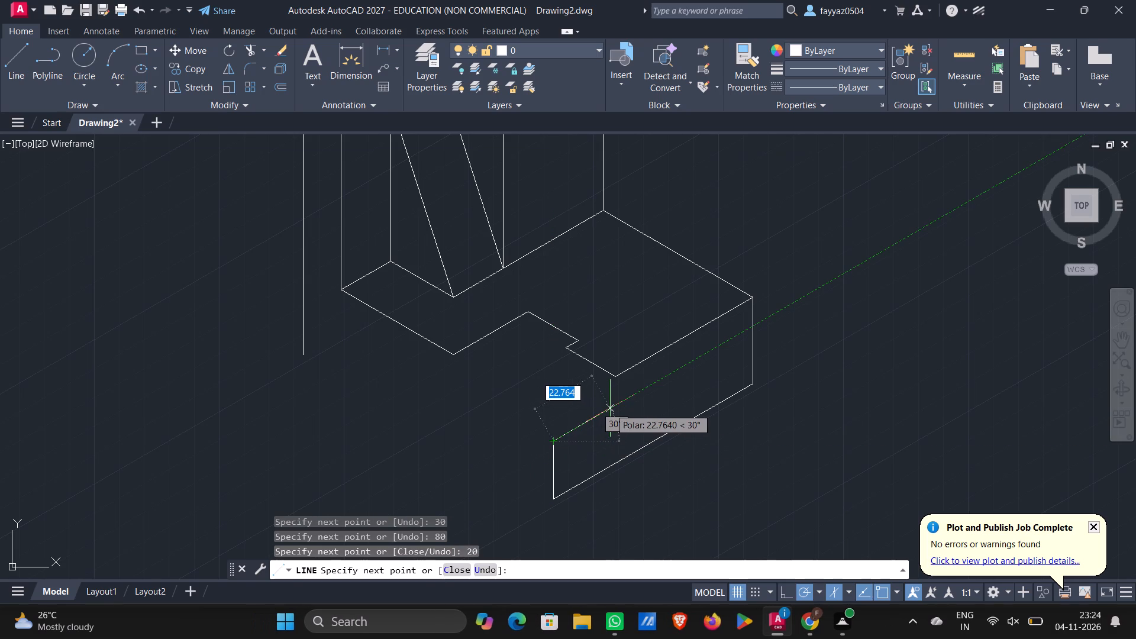
text(25)
key(Return)
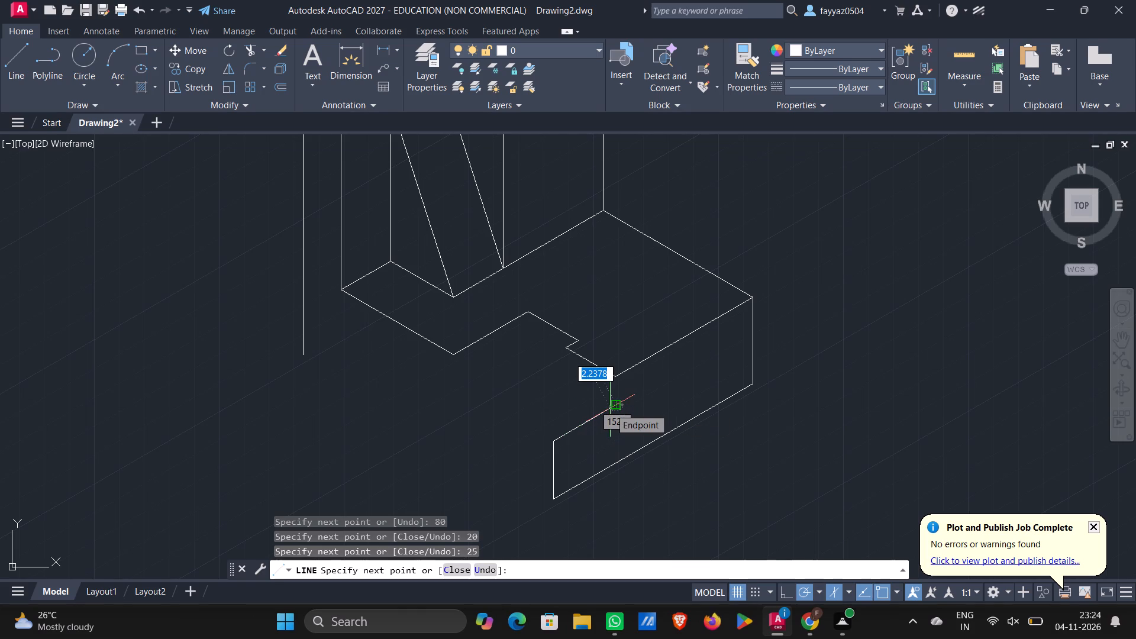
click(619, 378)
key(Escape)
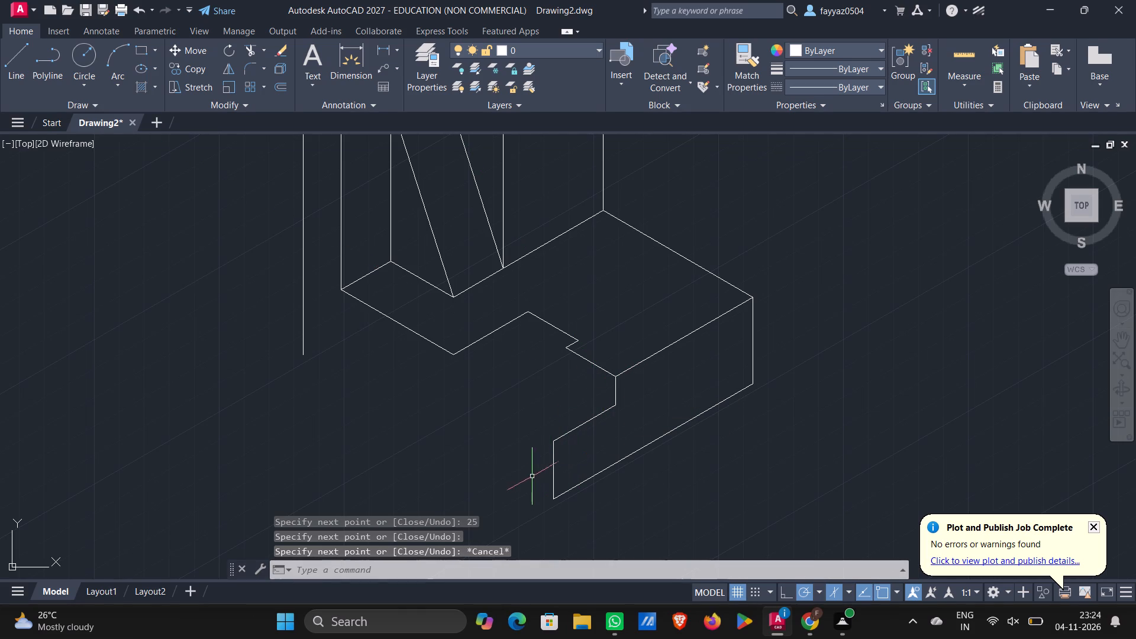
From the side face's lowest front corner, draw 20 at 150°, 20 up and 25 at 30°, and join up to the small notch corner above.
key(l)
key(Return)
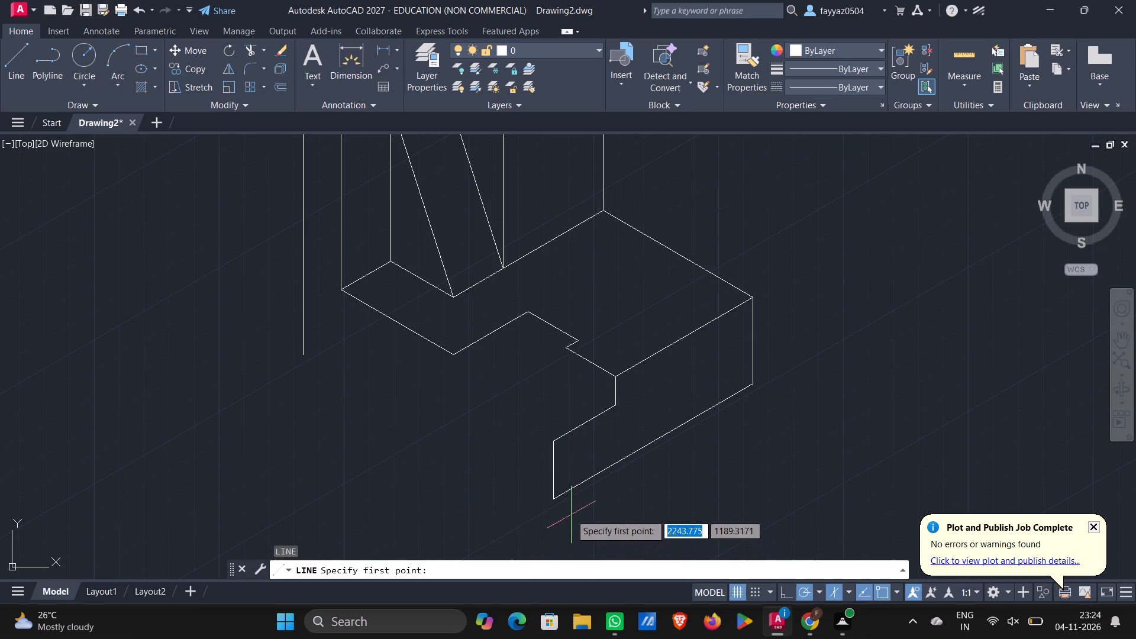
click(553, 501)
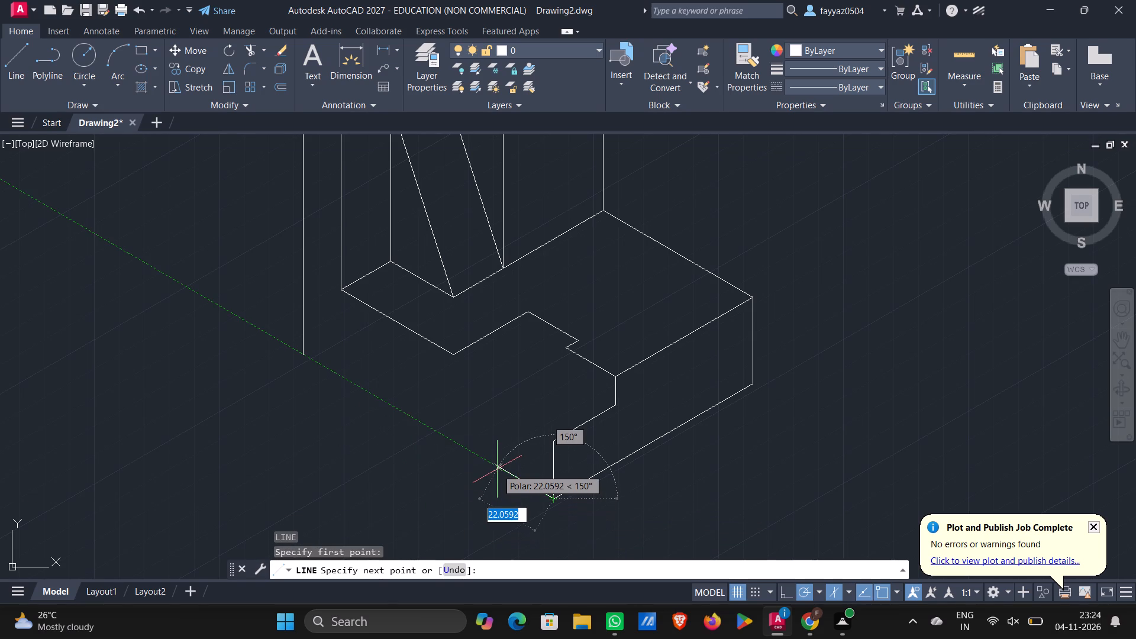
text(20)
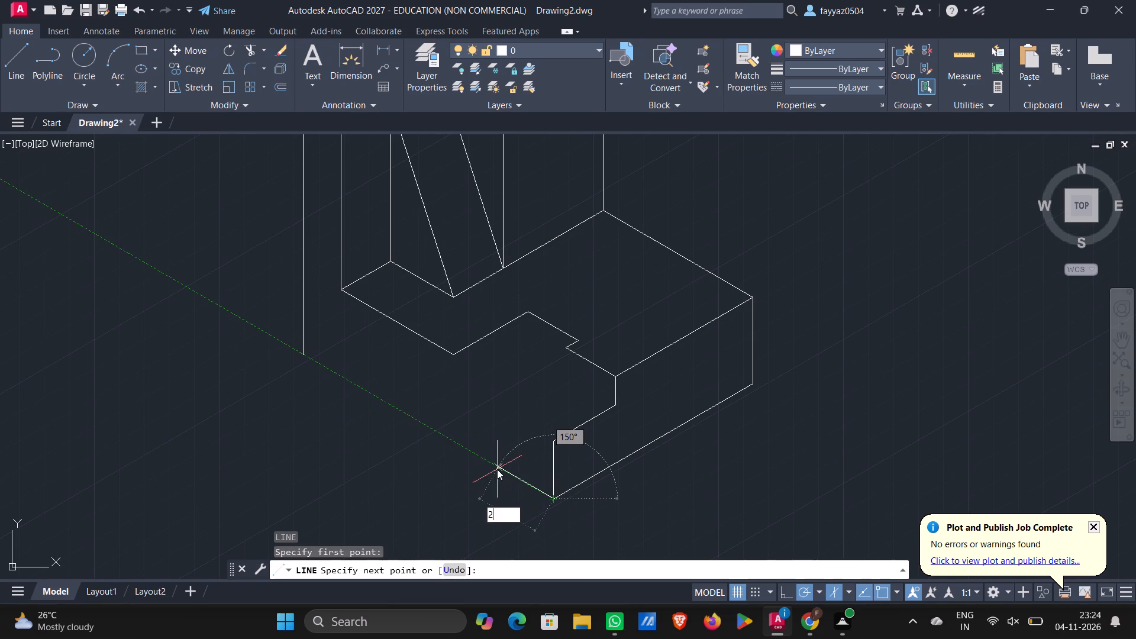
key(Return)
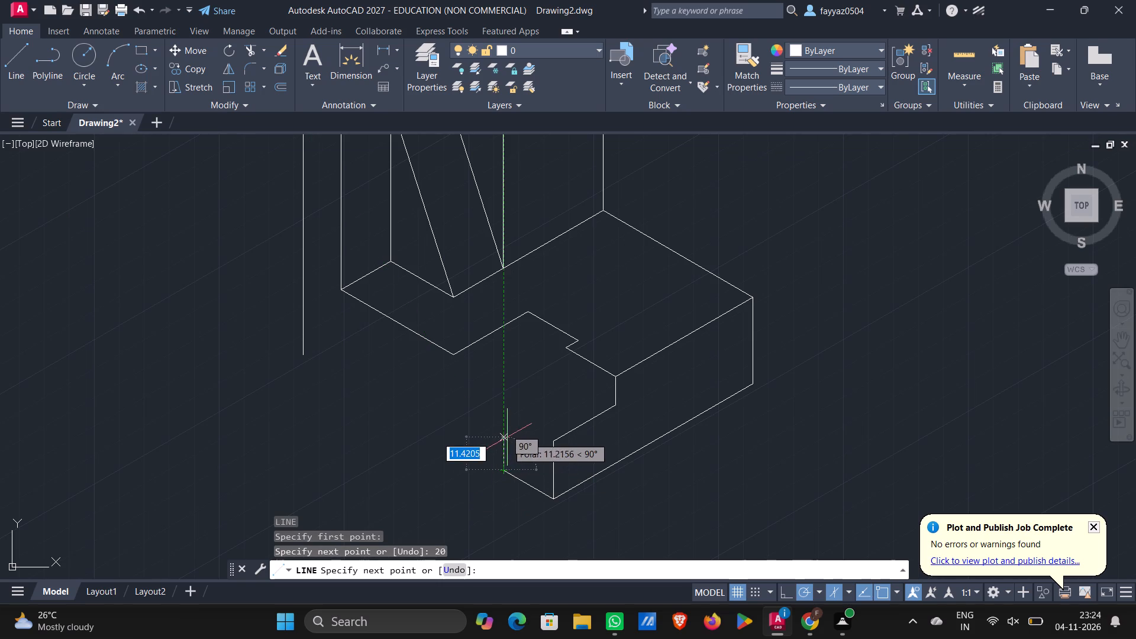
text(20)
key(Return)
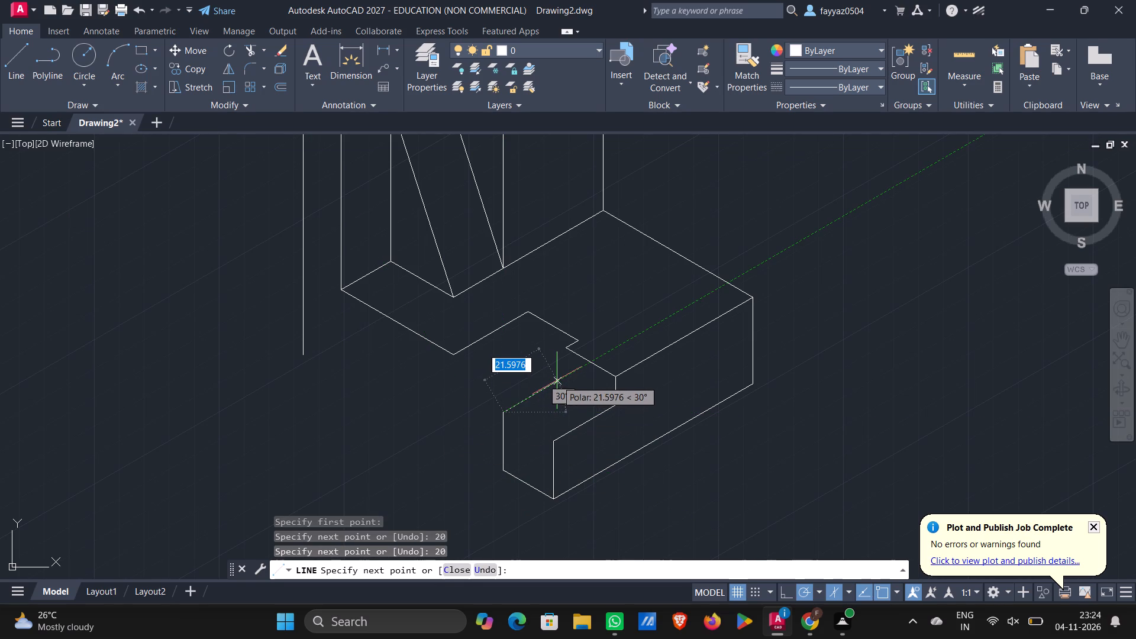
text(25)
key(Return)
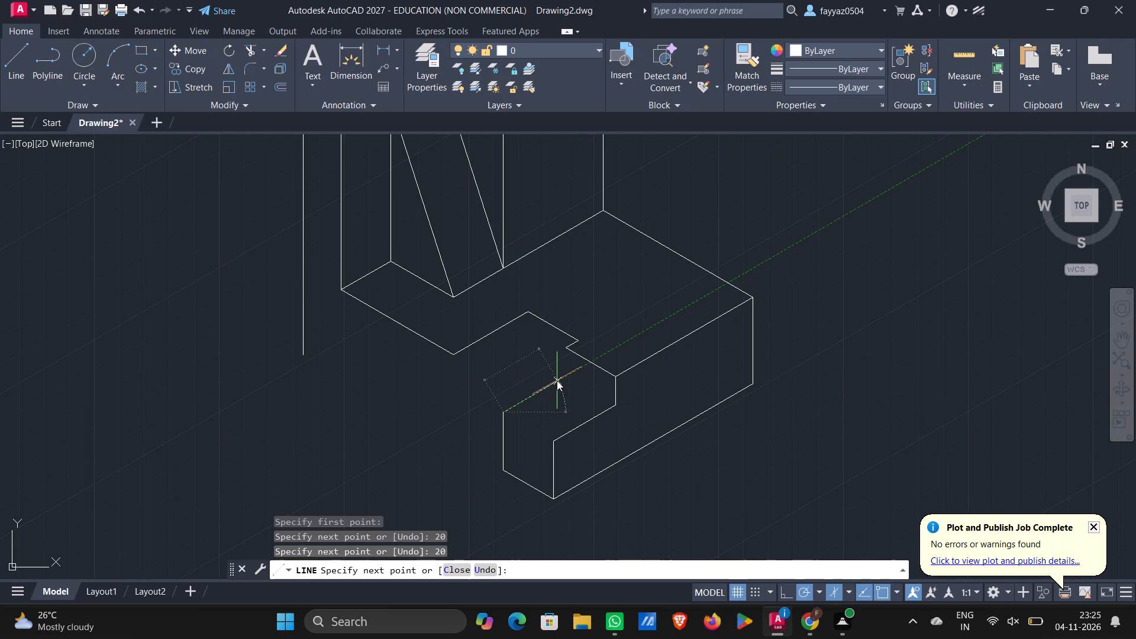
click(564, 350)
key(Escape)
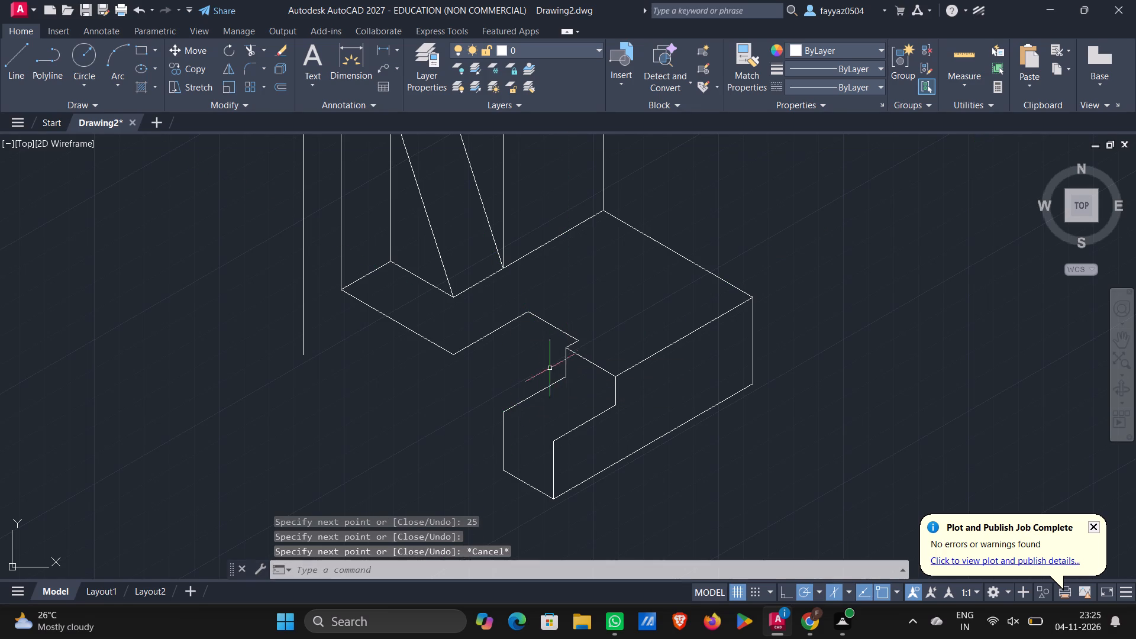
Draw the two parallel cross edges of the low front step, one at its front top edge and one at the foot of the riser.
key(l)
key(Return)
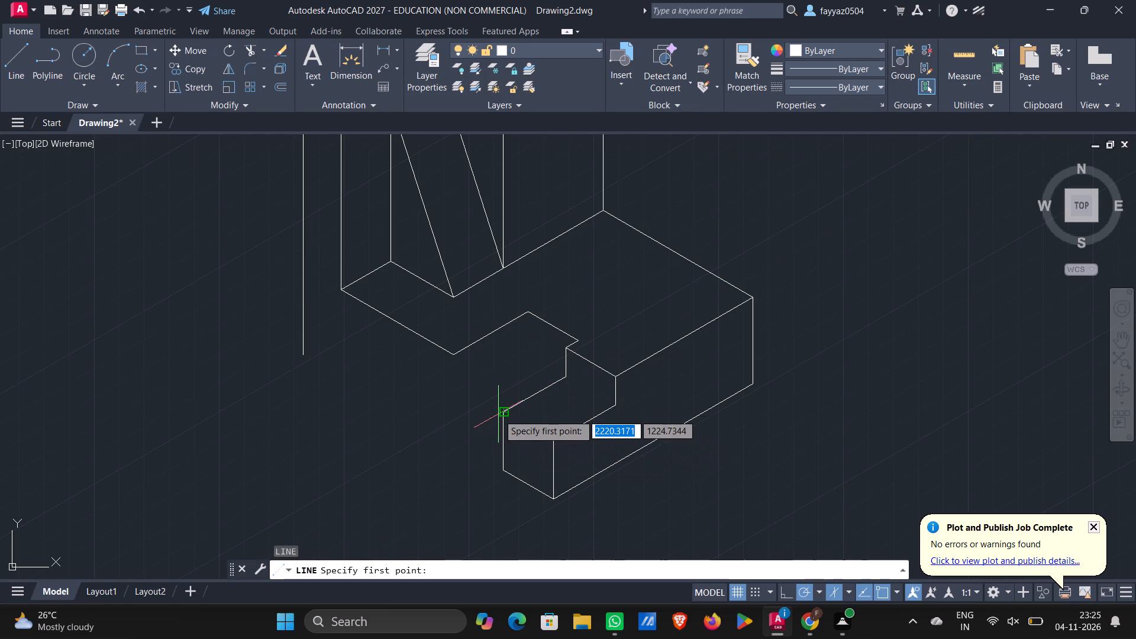
click(501, 415)
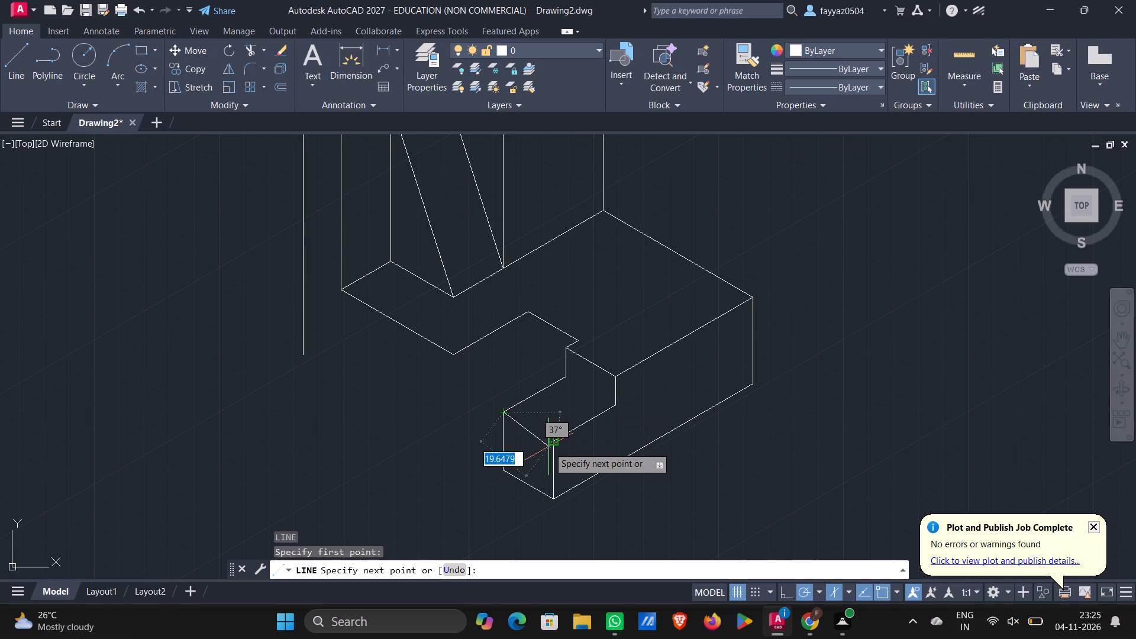
click(557, 444)
key(Escape)
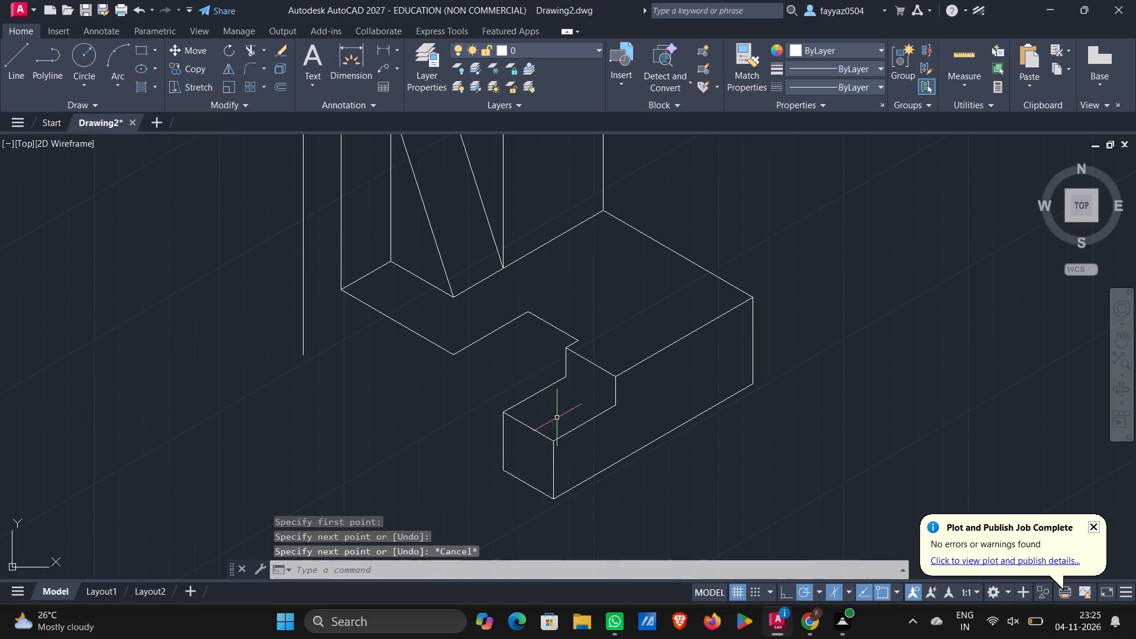
key(l)
key(Return)
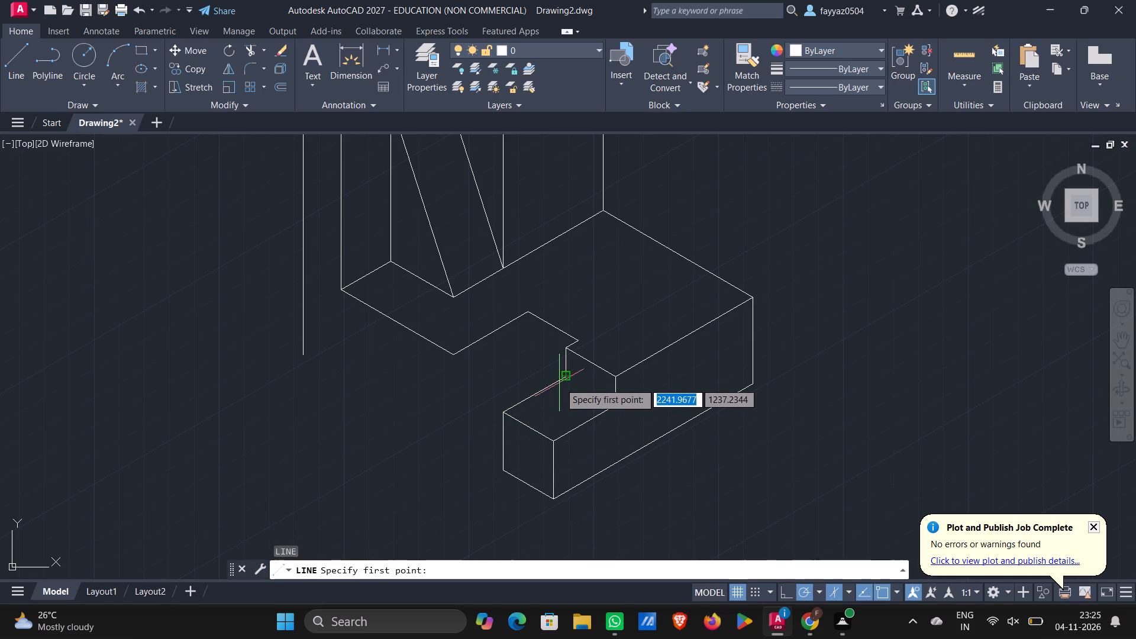
click(566, 377)
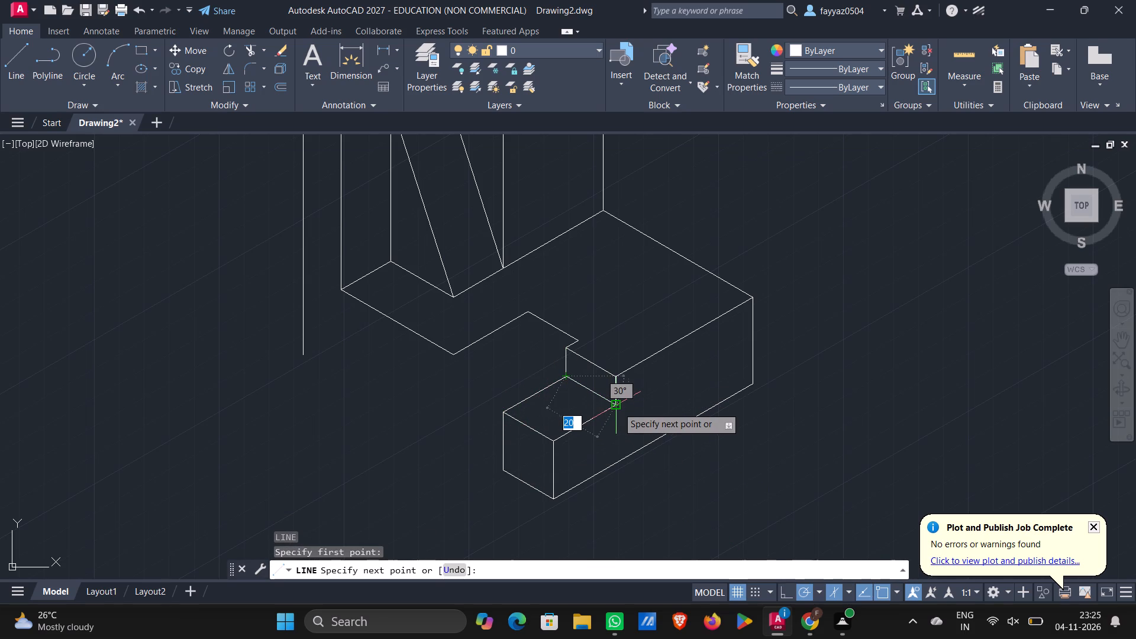
click(613, 404)
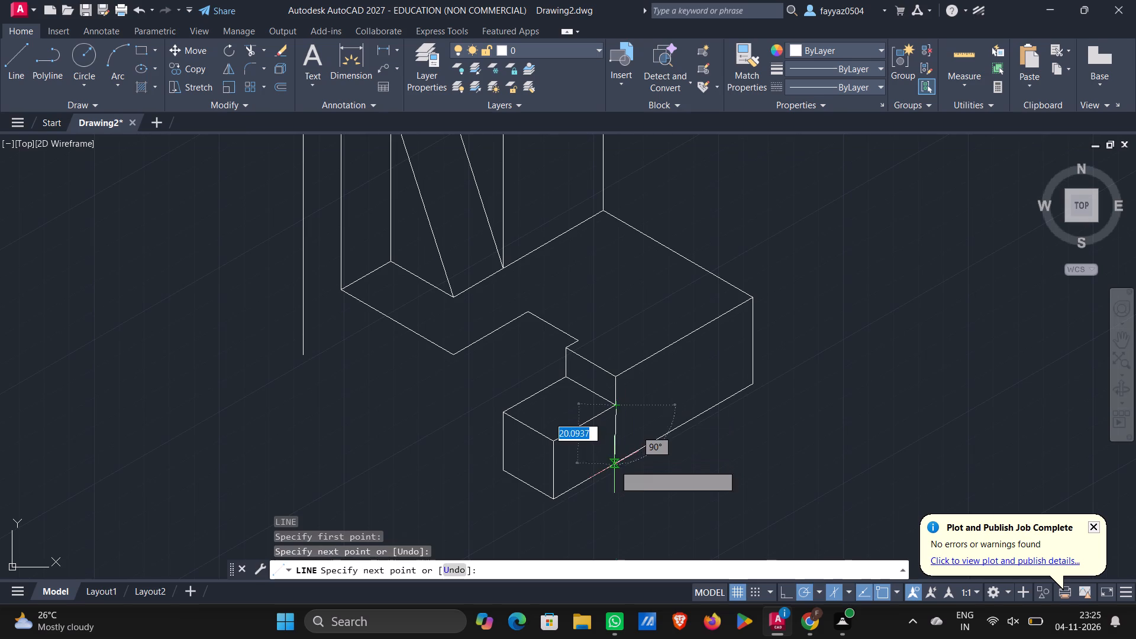
key(Escape)
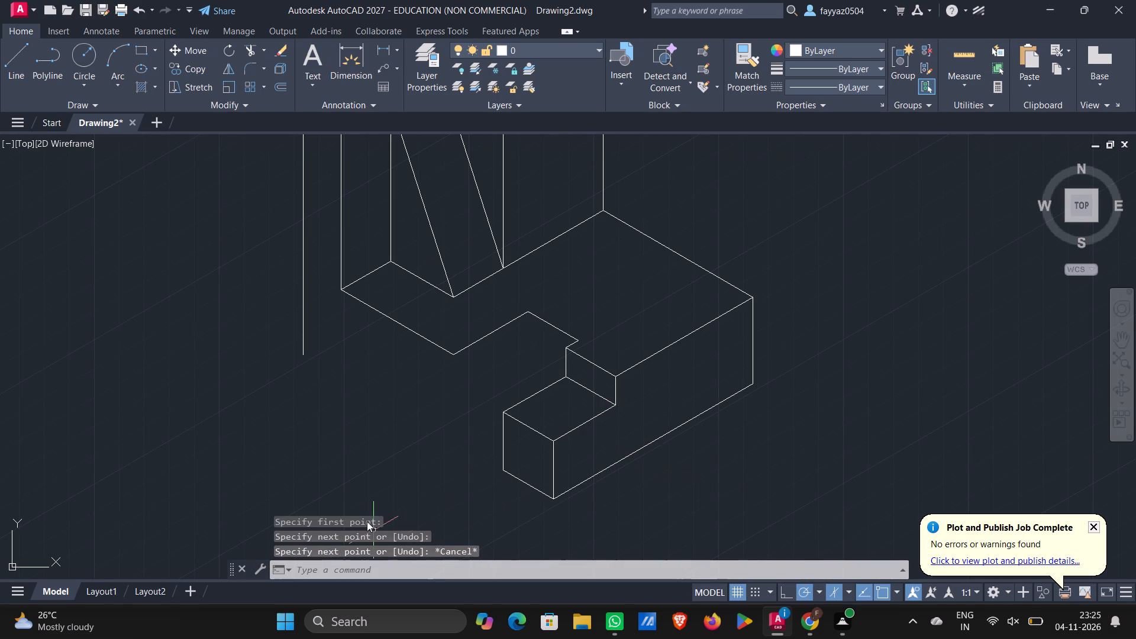
From the outer left vertical edge's lower end, draw 60 at 330° and join vertically up to the base's front top corner.
key(l)
key(Return)
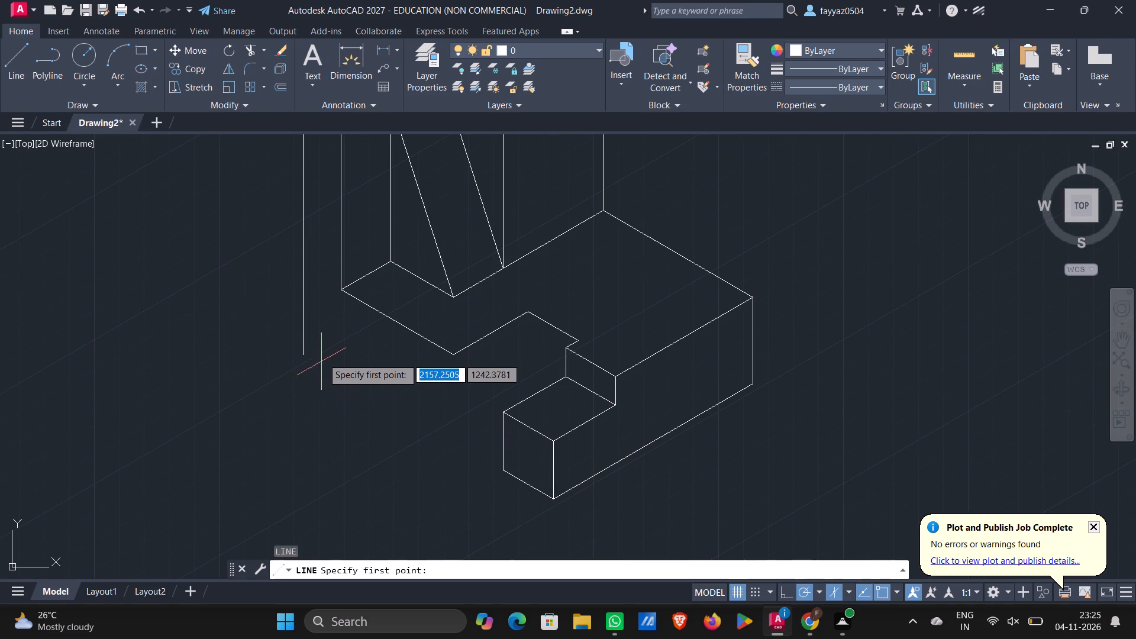
click(304, 356)
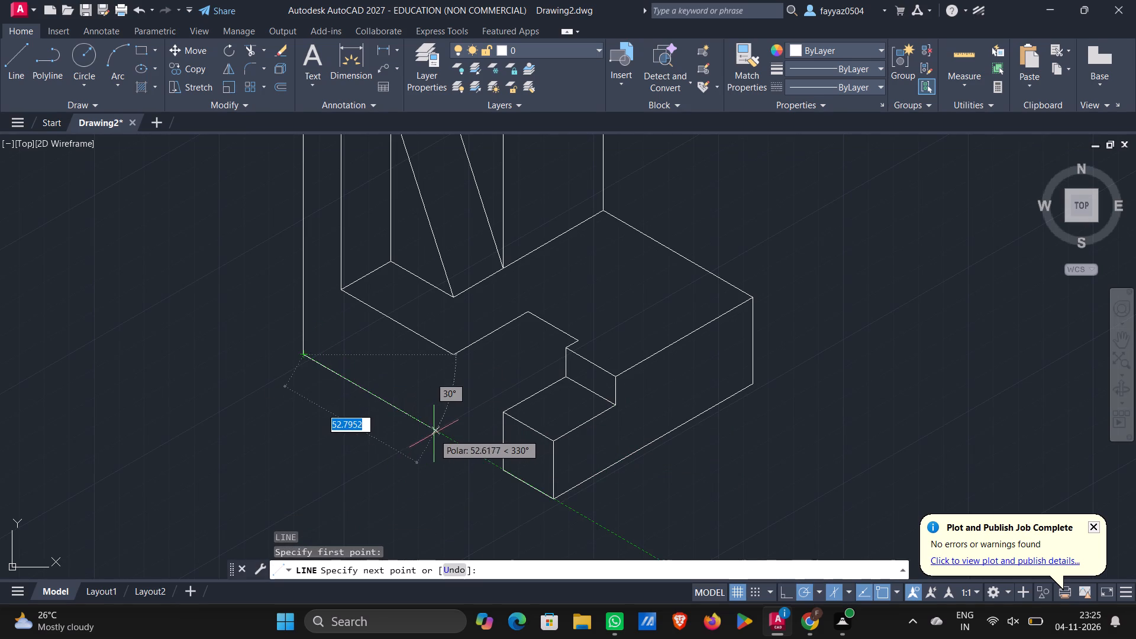
text(60)
key(Return)
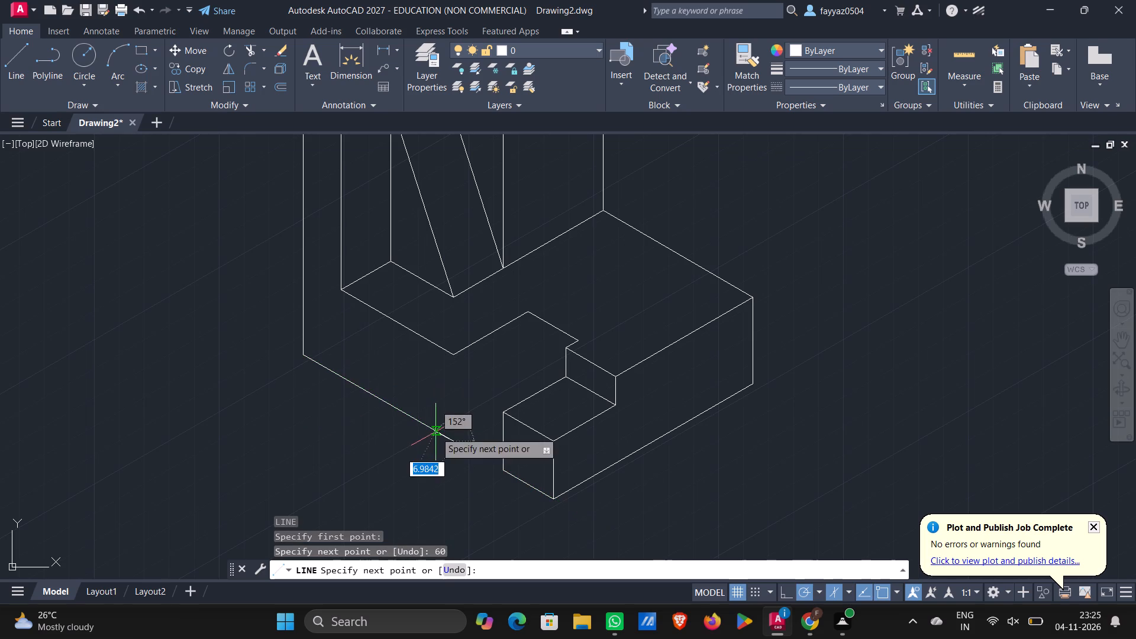
click(454, 353)
key(Escape)
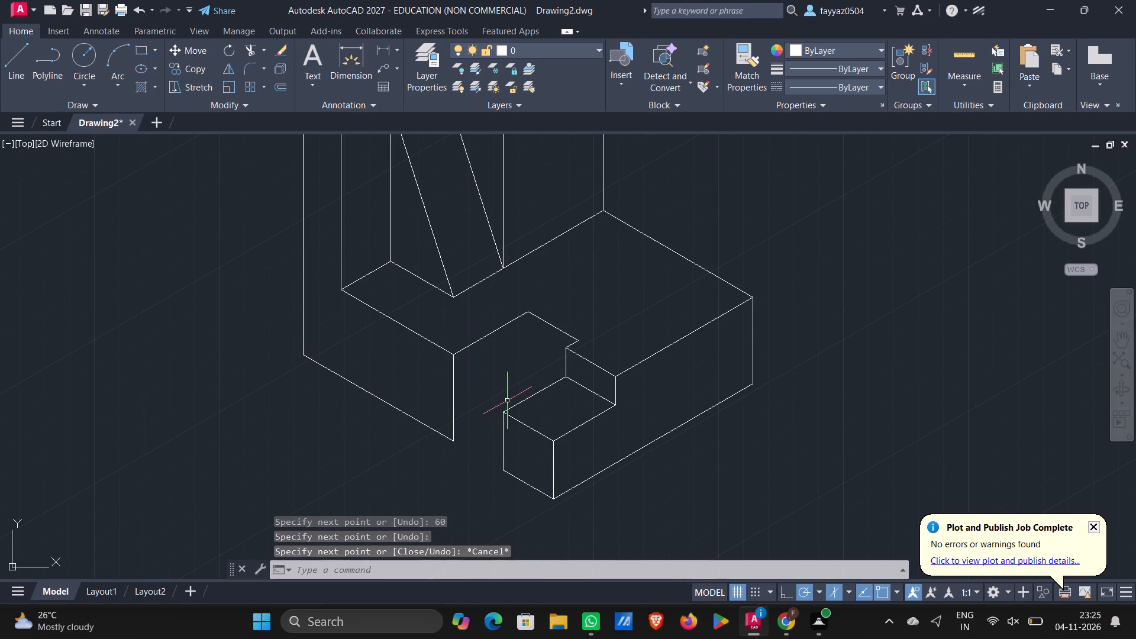
From the lower end of that vertical edge, draw 30 at 30° and join vertically up to the notch's inner top corner.
key(l)
key(Return)
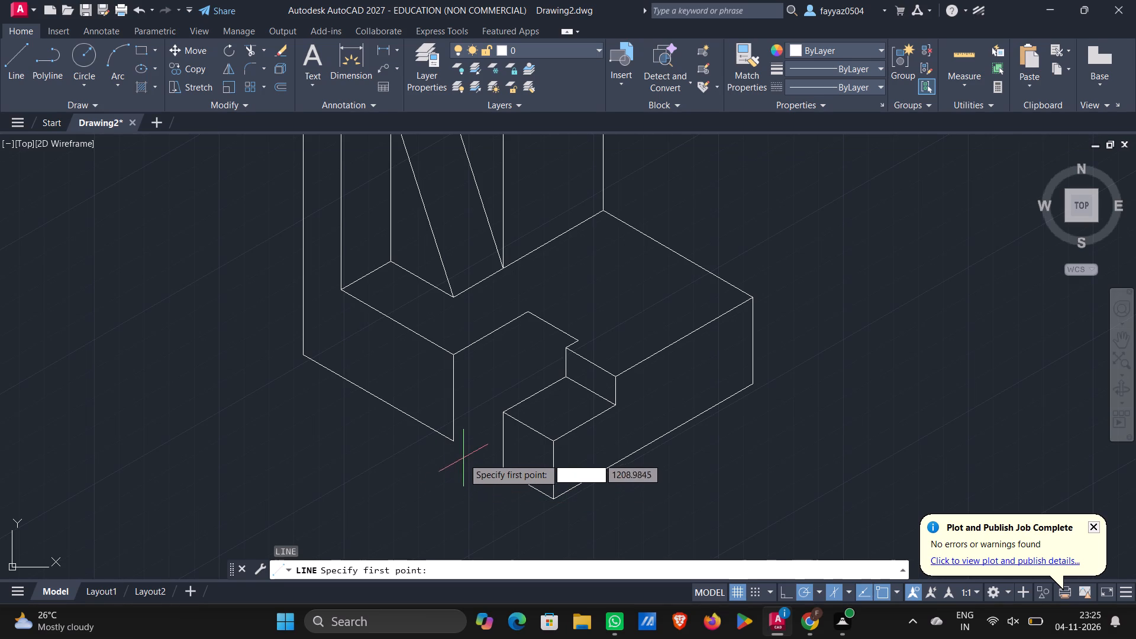
click(454, 441)
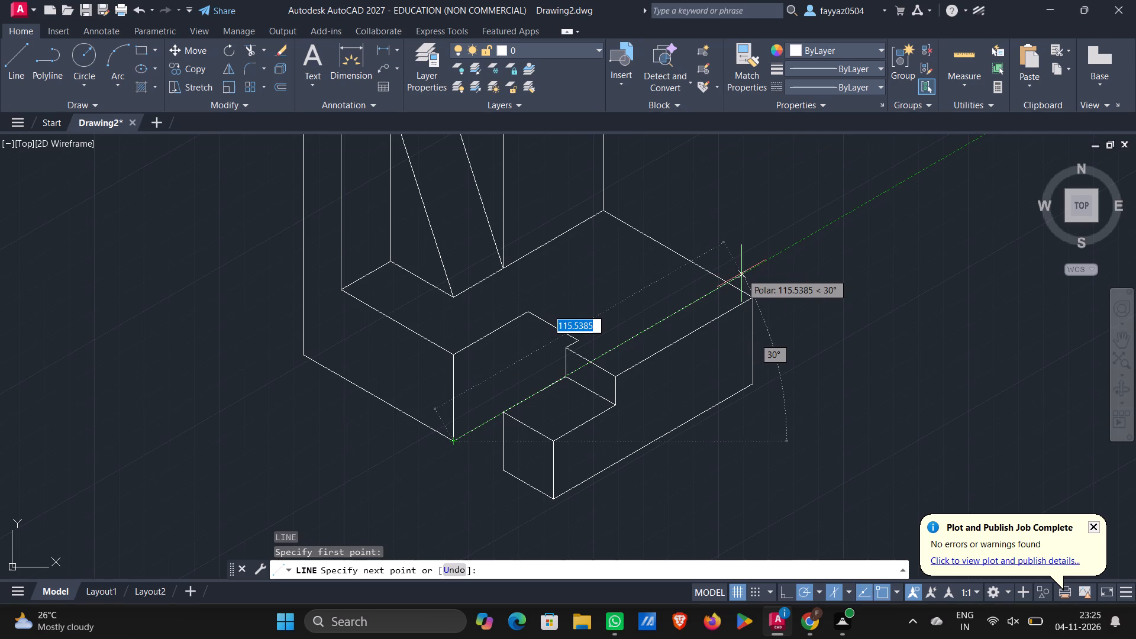
text(30)
key(Return)
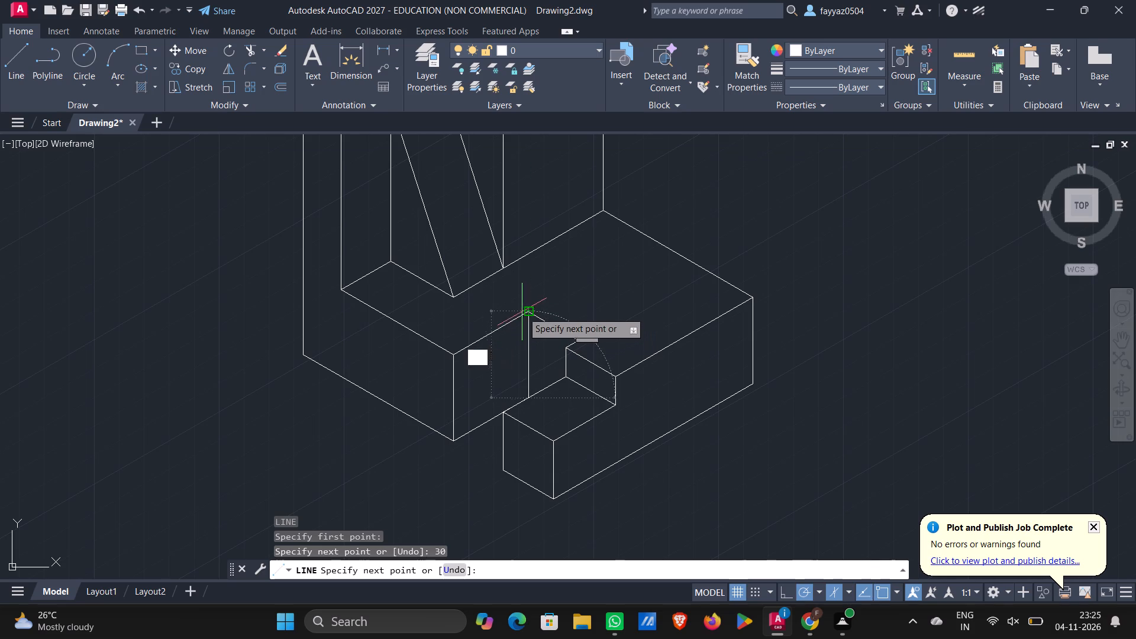
click(525, 312)
key(Escape)
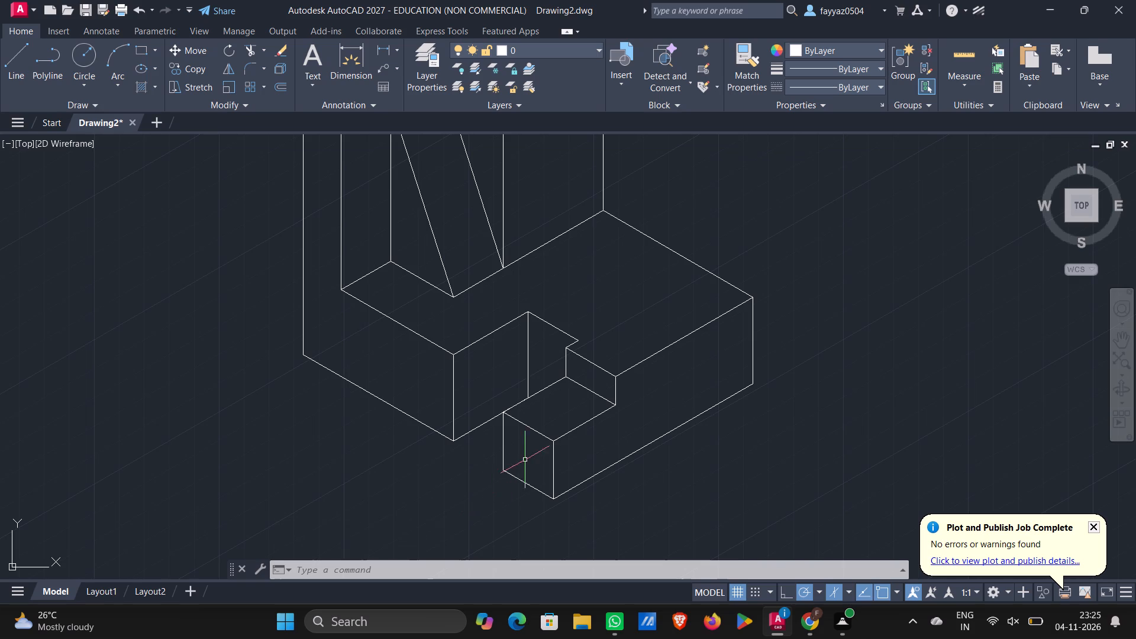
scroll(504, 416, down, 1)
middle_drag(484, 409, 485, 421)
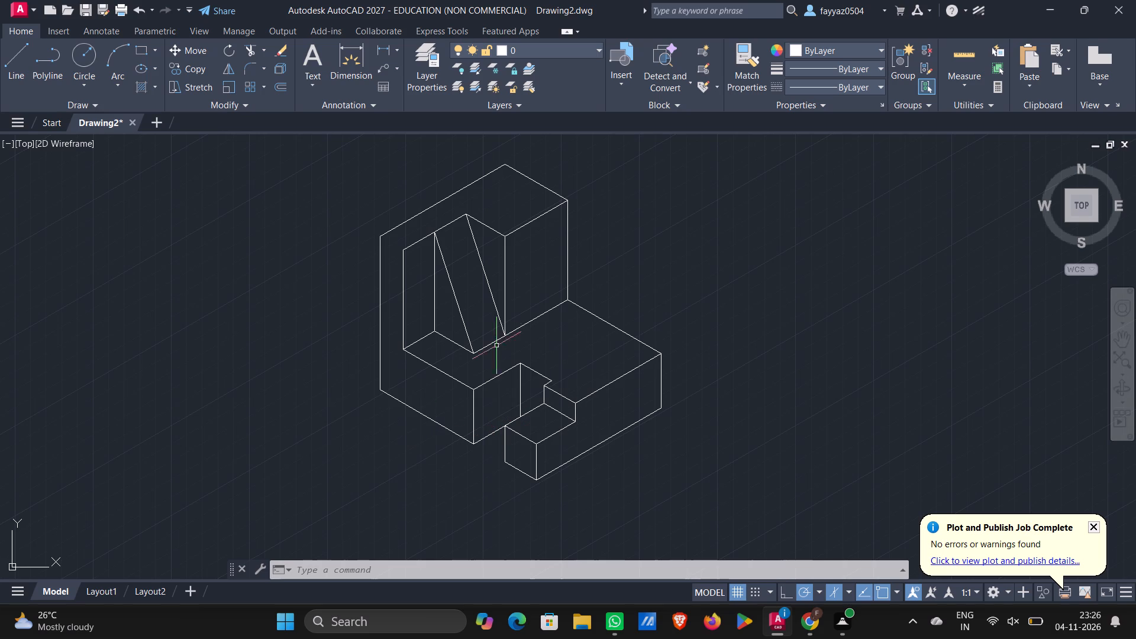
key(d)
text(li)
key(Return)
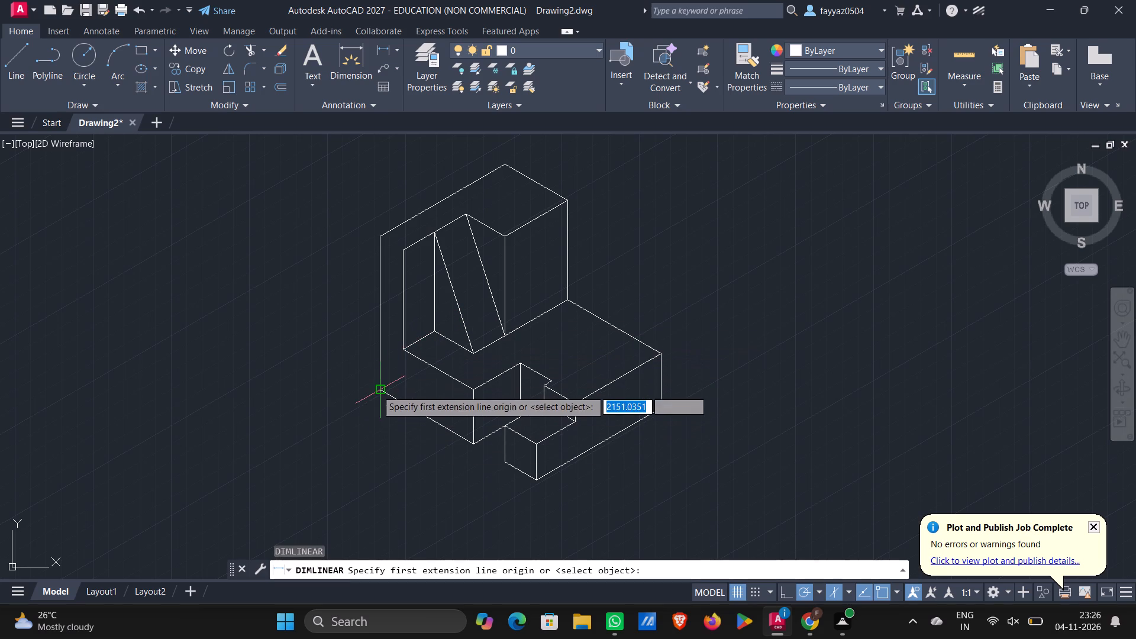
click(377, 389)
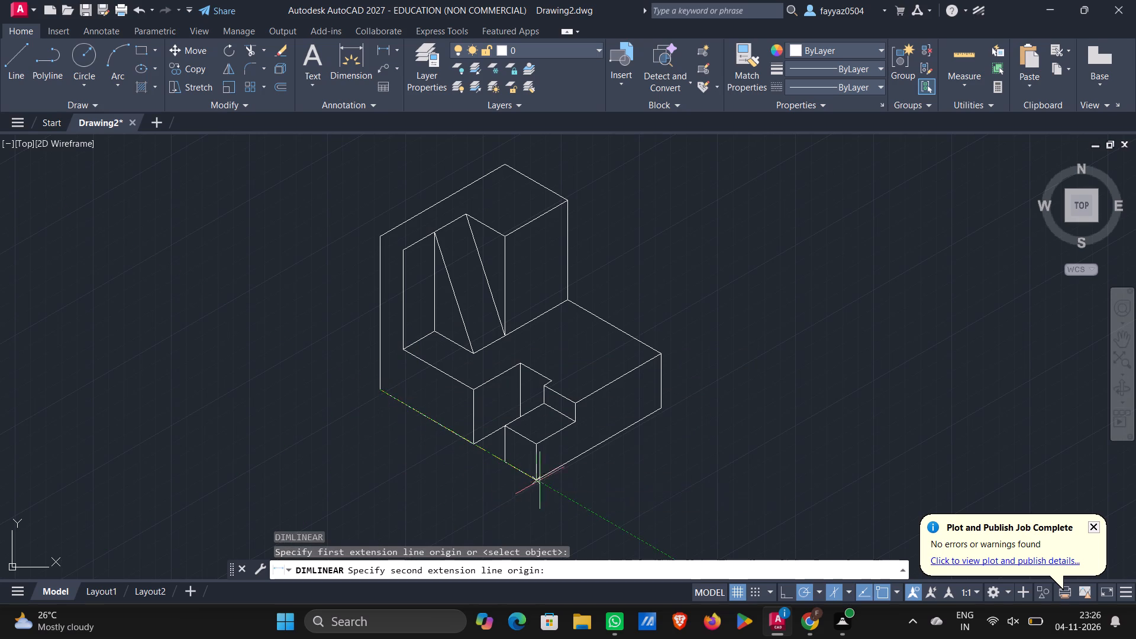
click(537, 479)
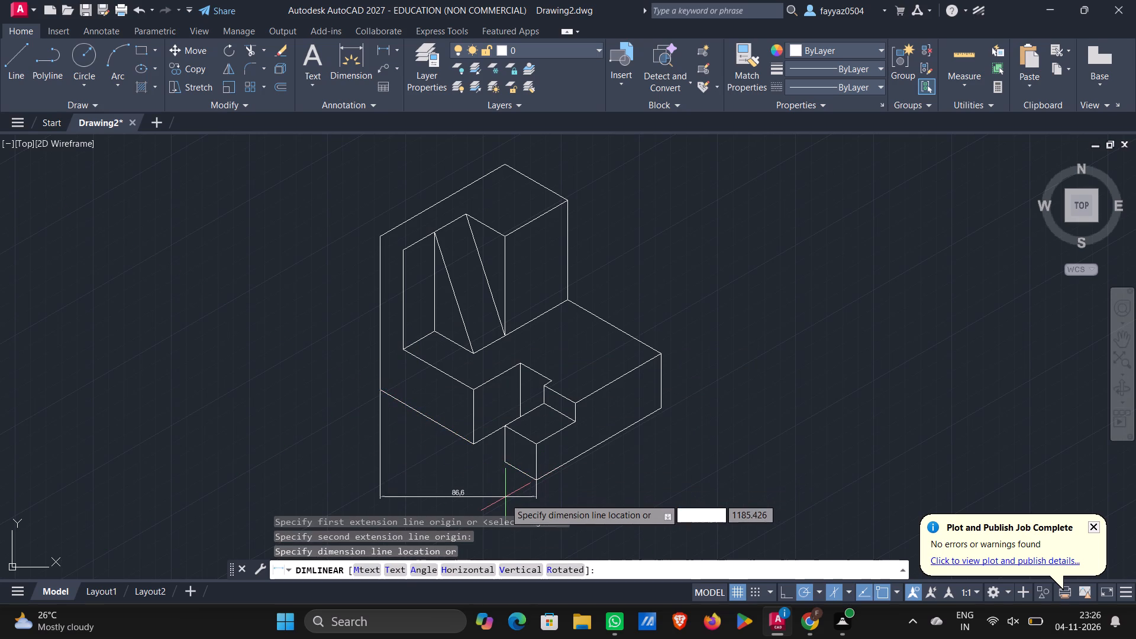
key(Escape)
Add an aligned dimension from the outer left vertical edge's lower end to the base's lowest front corner, placed below the part.
key(d)
key(a)
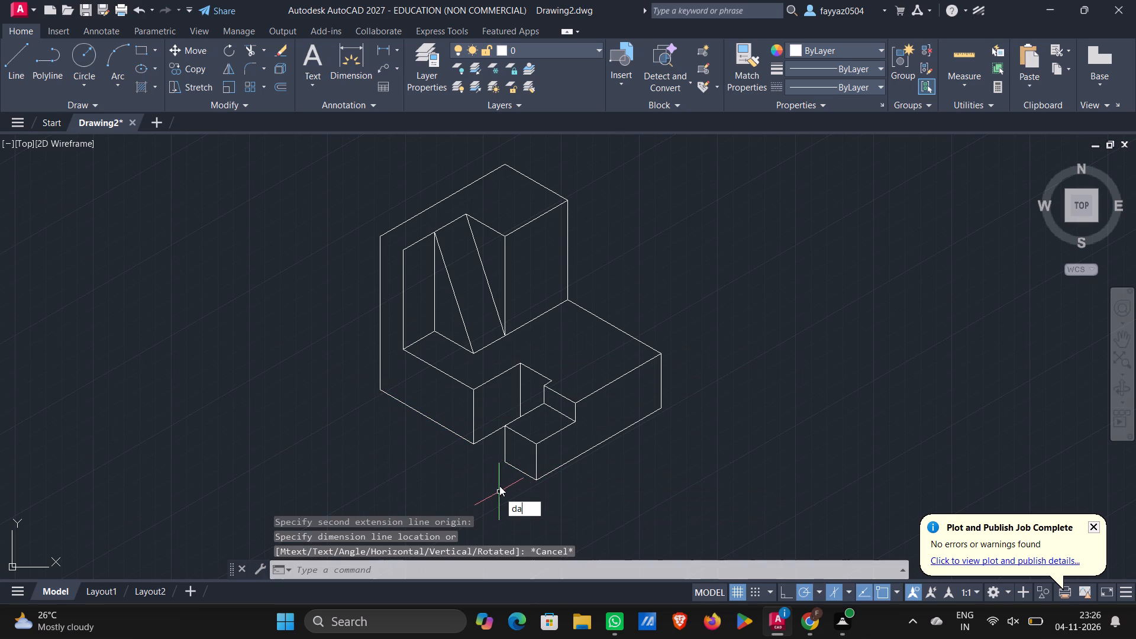
key(l)
key(Return)
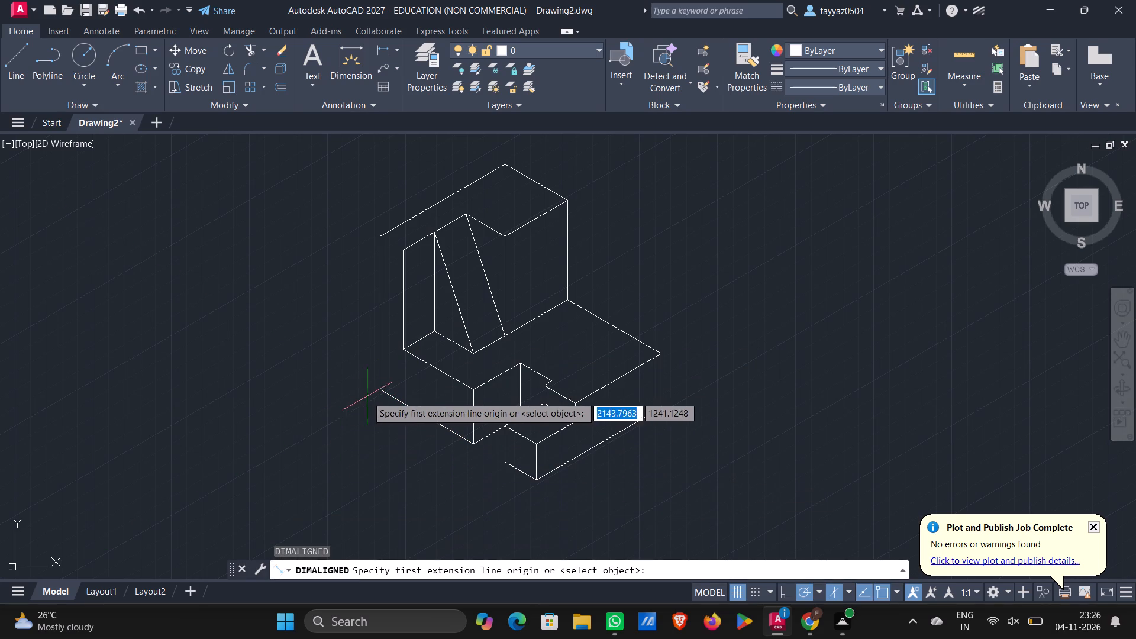
click(380, 393)
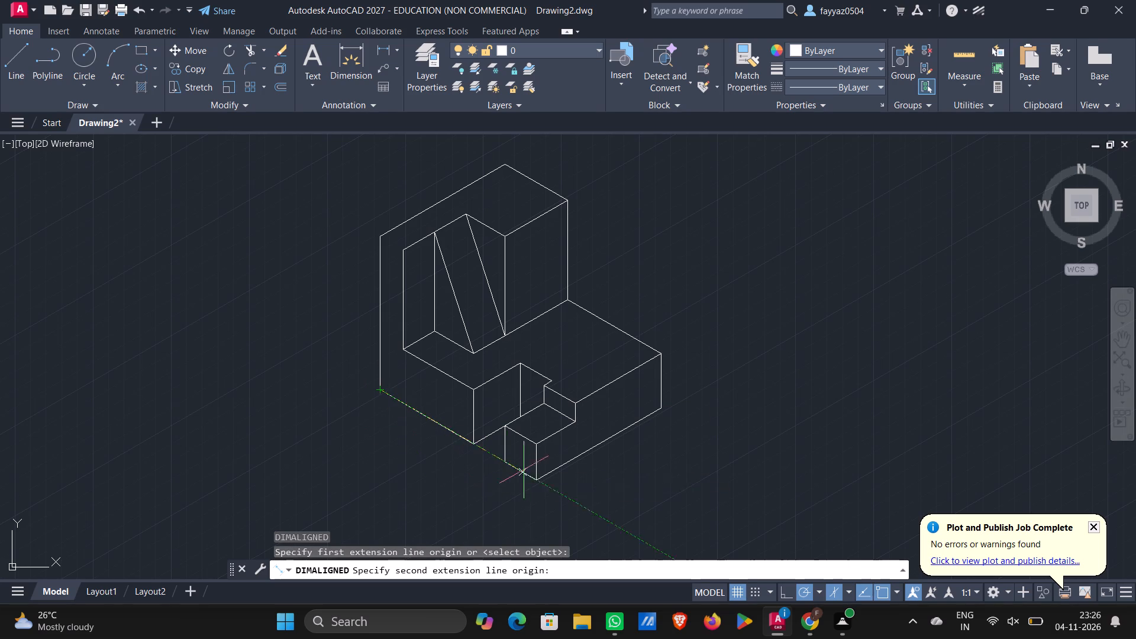
click(538, 479)
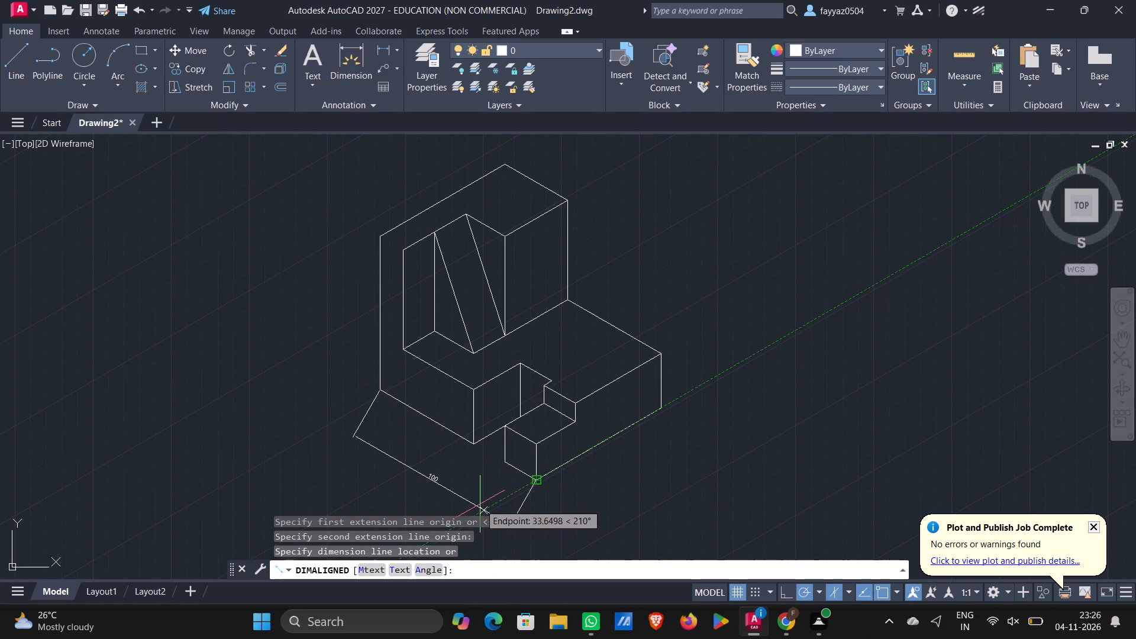
click(463, 495)
Move the aligned dimension's text and line closer to the part's bottom edge with DIMTEDIT.
click(440, 481)
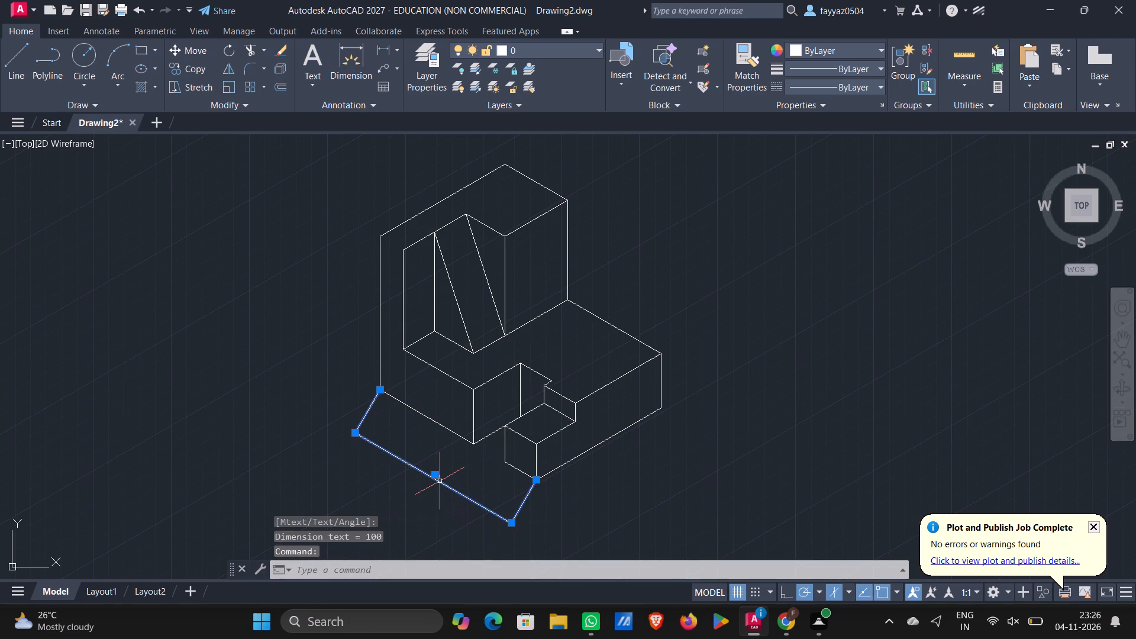
key(d)
key(i)
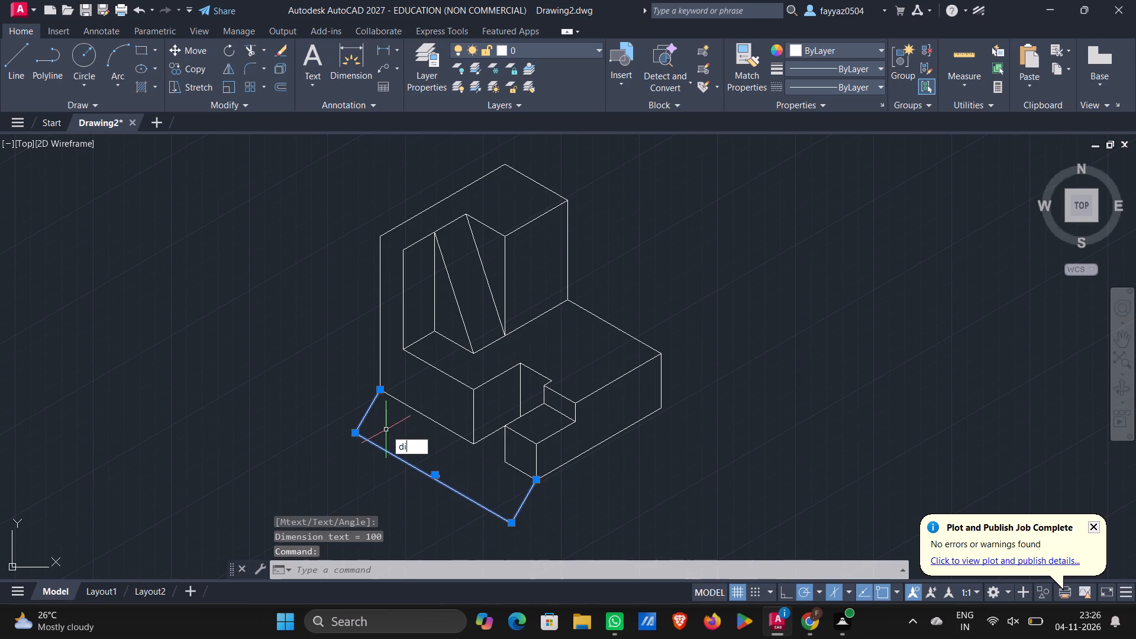
text(mt)
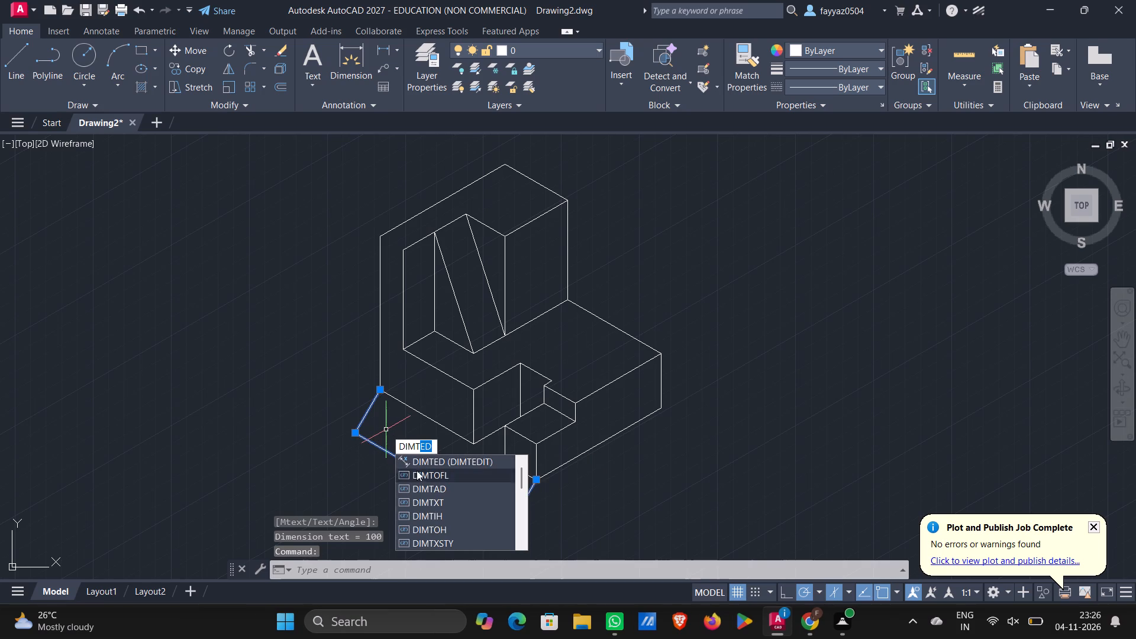
click(419, 464)
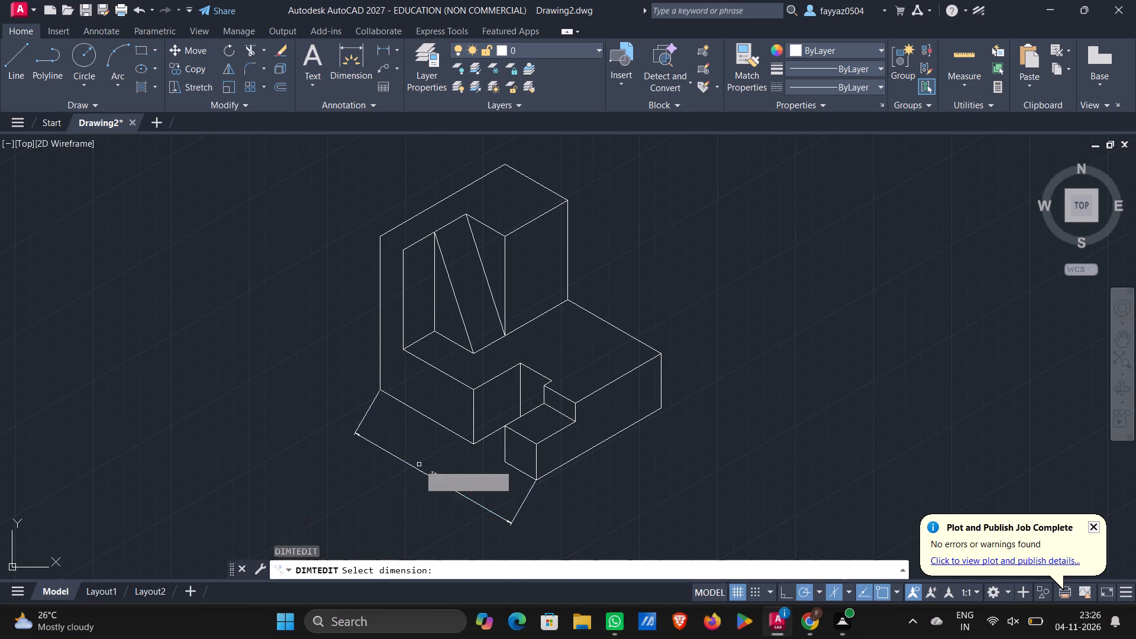
click(434, 480)
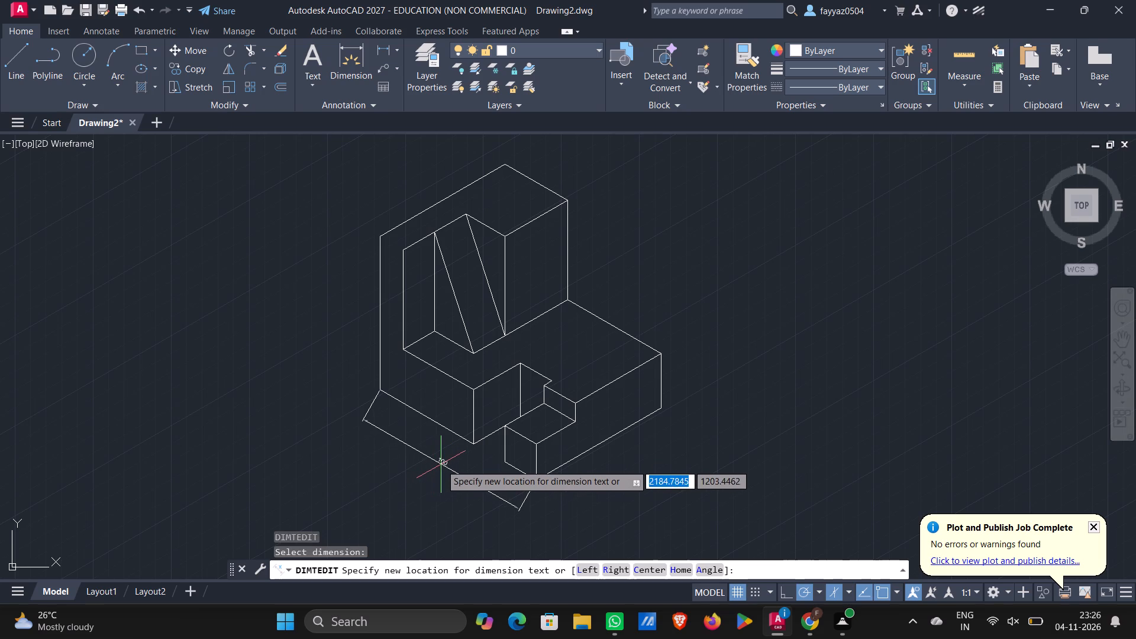
click(441, 464)
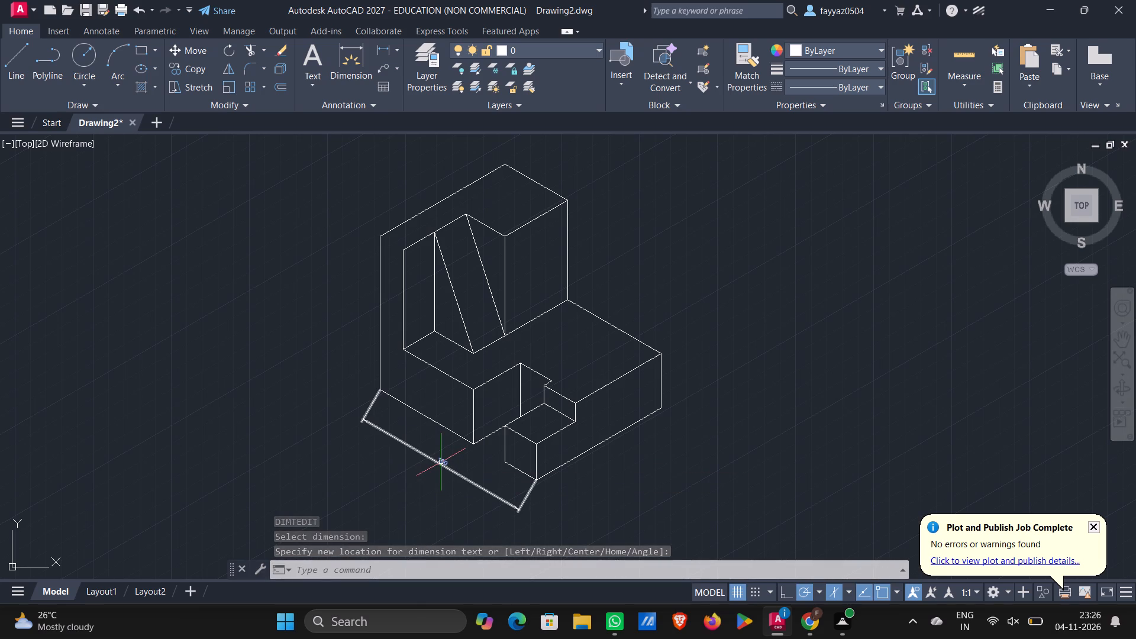
Oblique the bottom edge's aligned dimension with DIMEDIT, picking two points along about 210° for the obliquing angle.
click(441, 462)
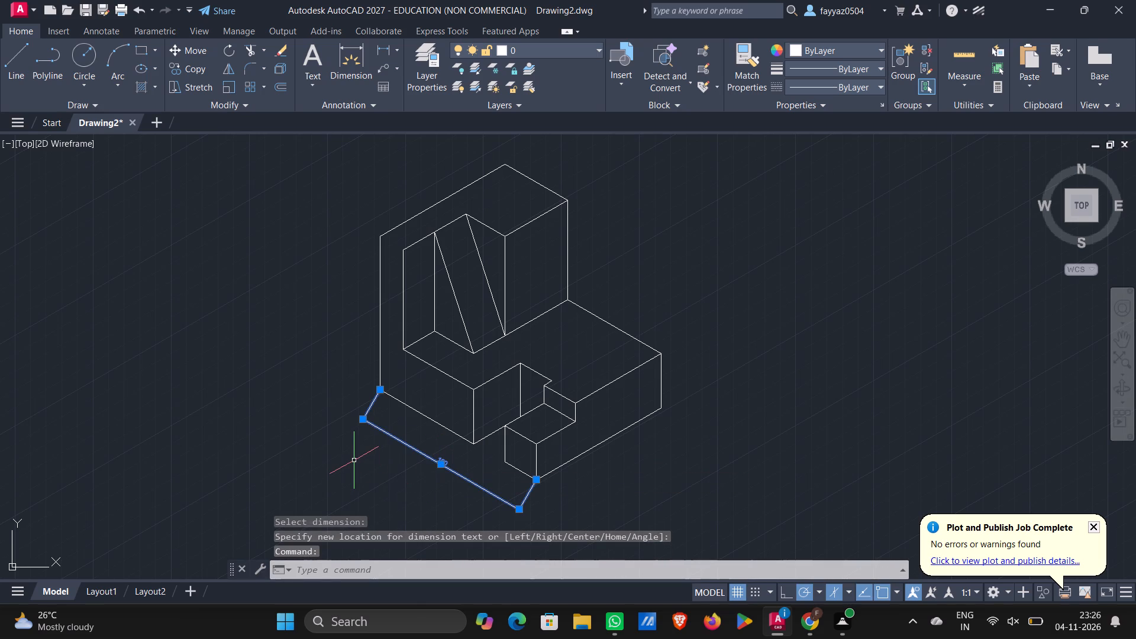
key(d)
key(i)
key(m)
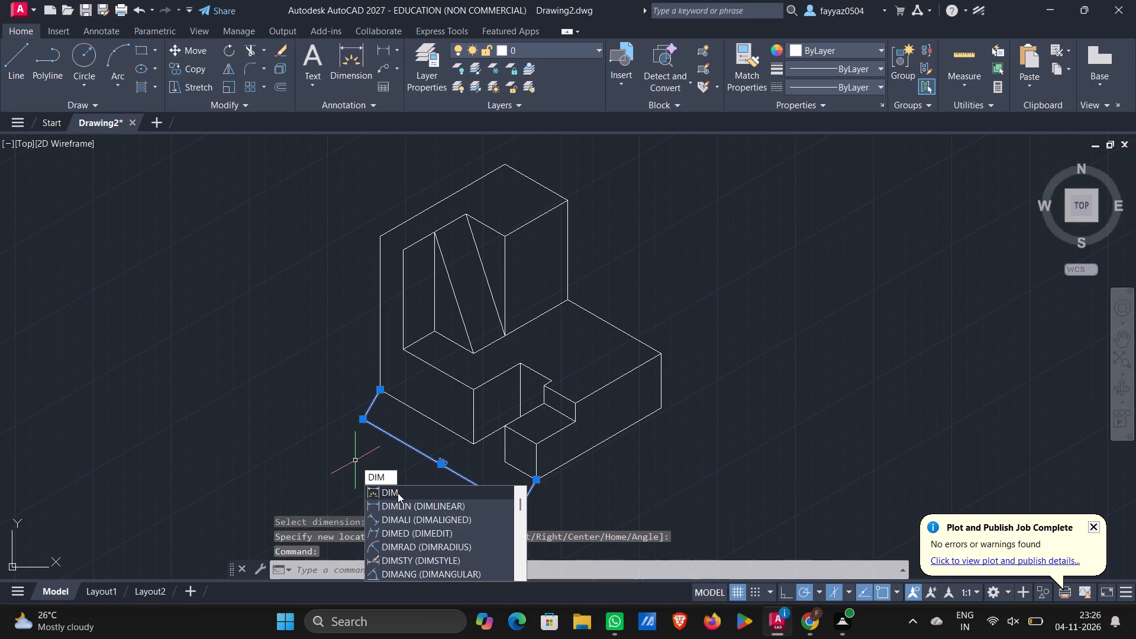
click(409, 531)
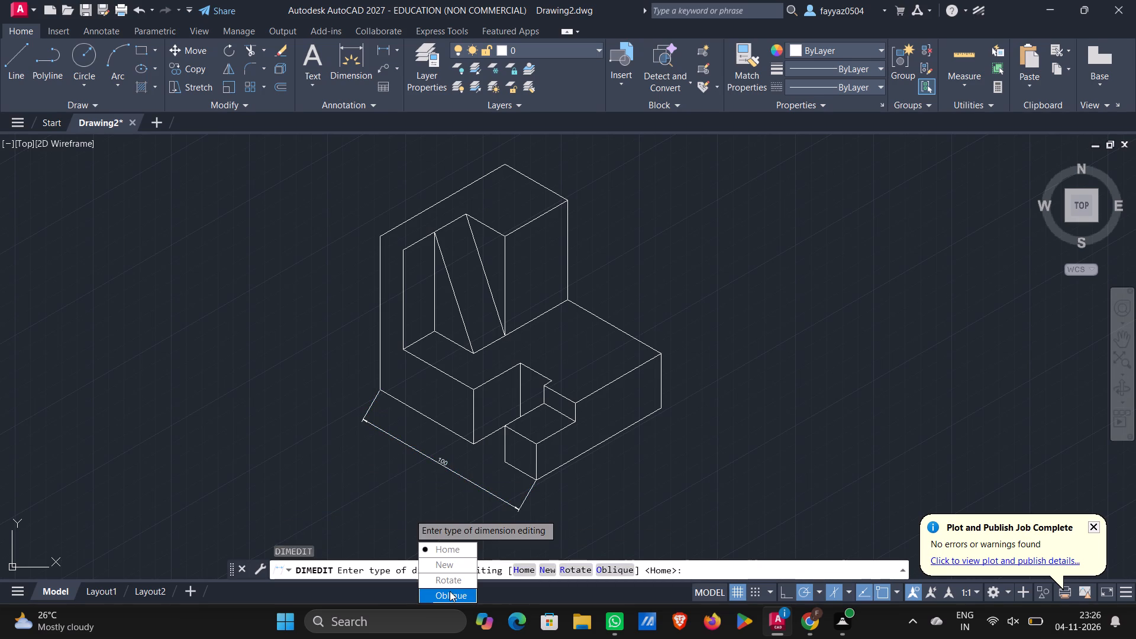
drag(449, 591, 409, 530)
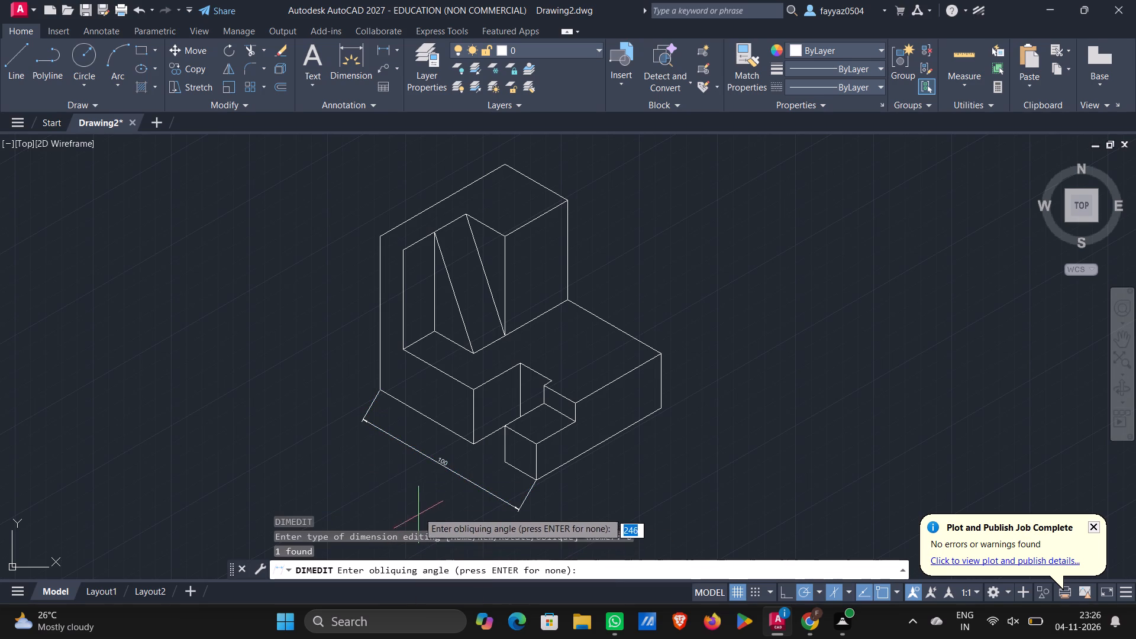
click(443, 463)
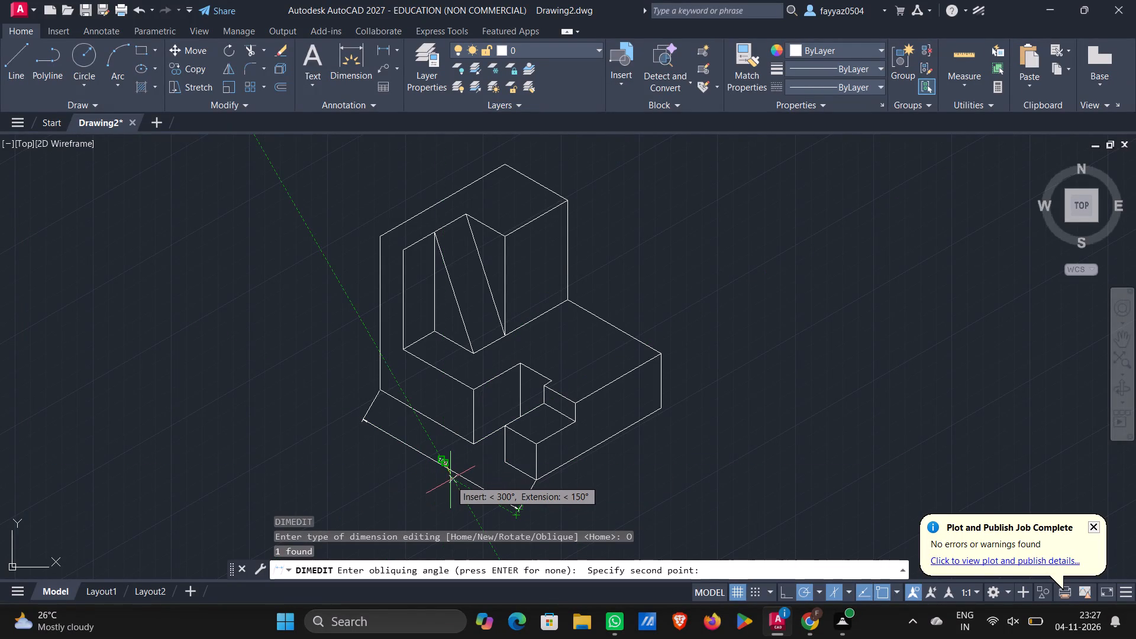
click(416, 470)
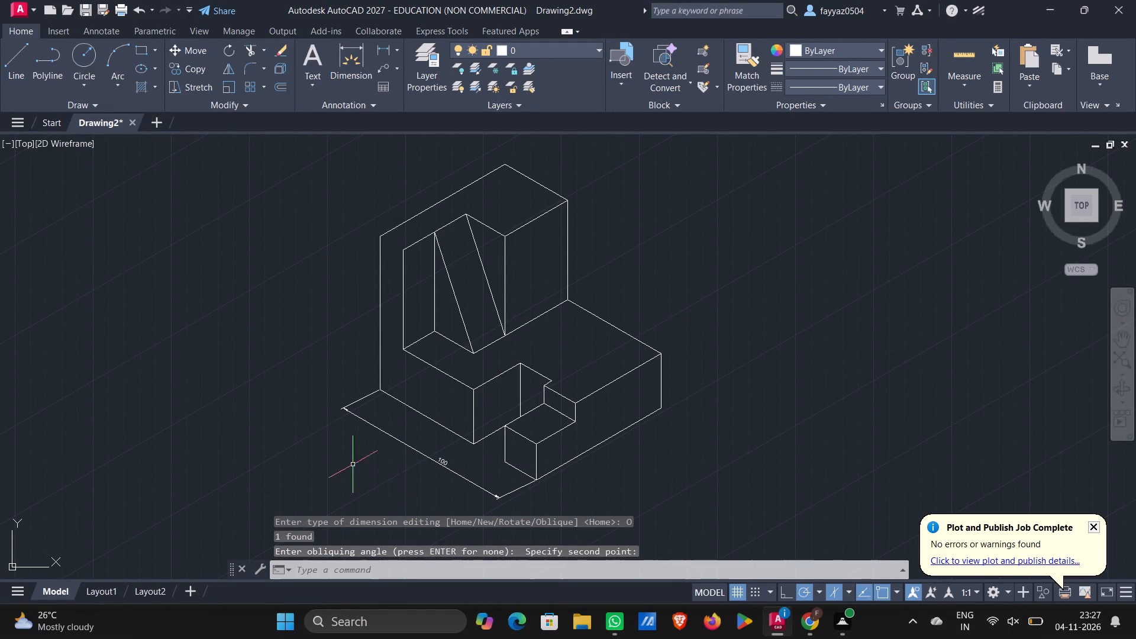
Move the bottom edge's aligned dimension farther out from the part with DIMTEDIT.
middle_drag(433, 479, 474, 400)
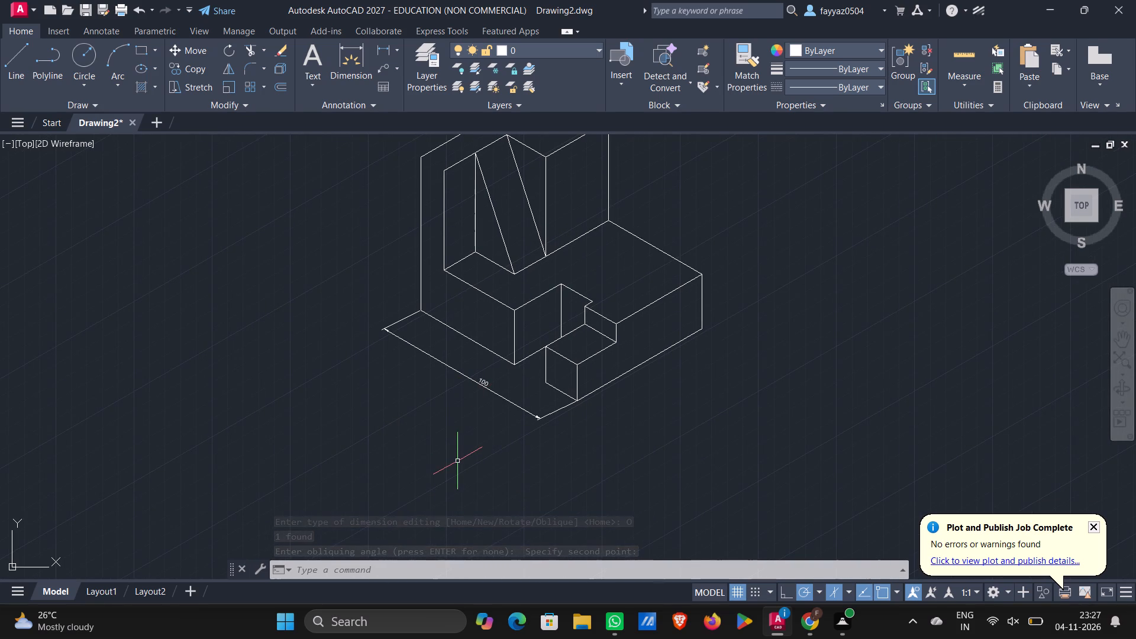
click(477, 381)
text(di)
key(m)
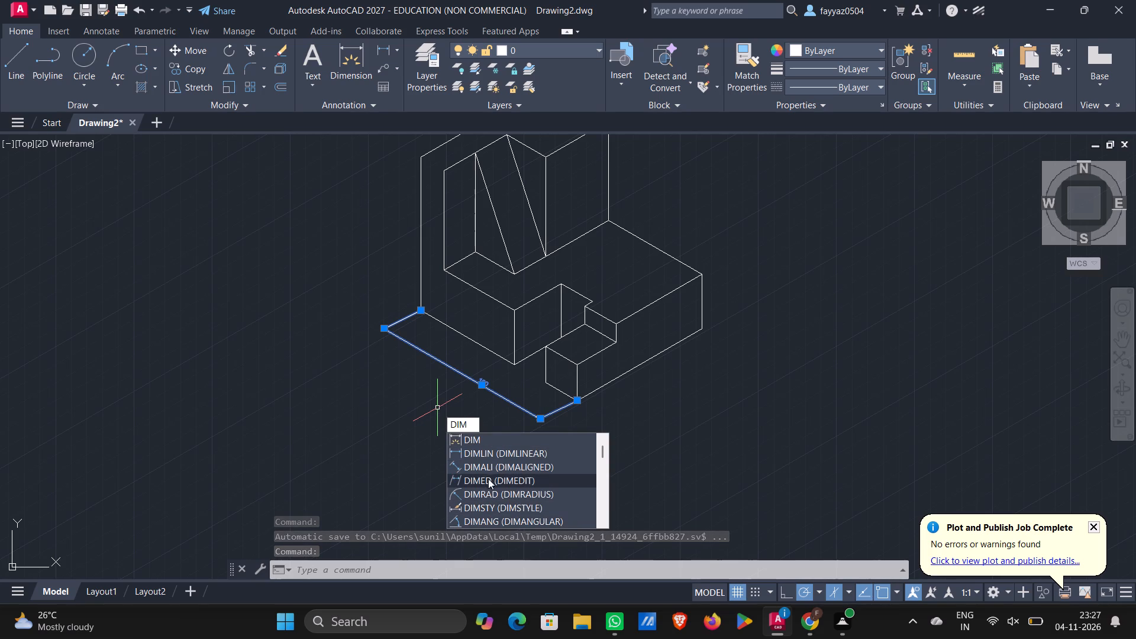
key(t)
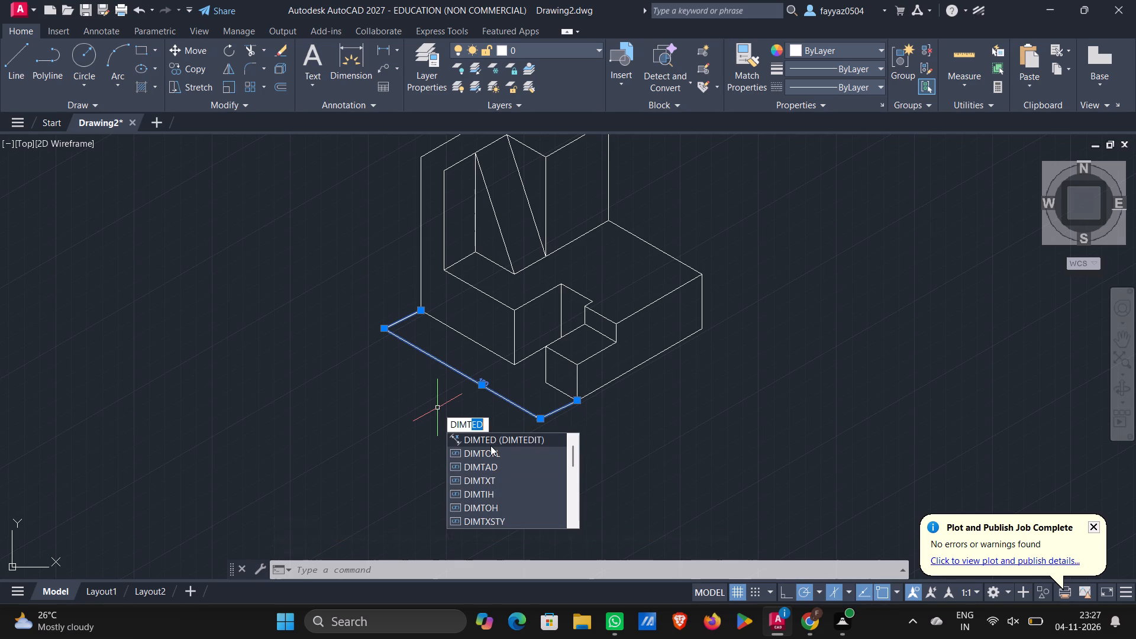
click(490, 443)
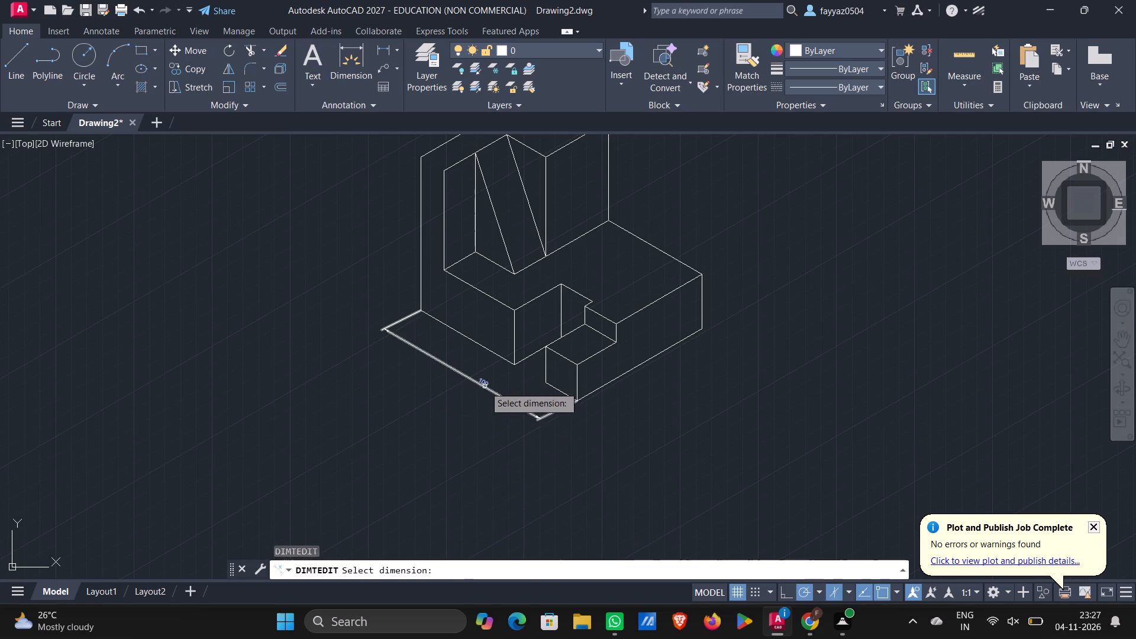
click(485, 386)
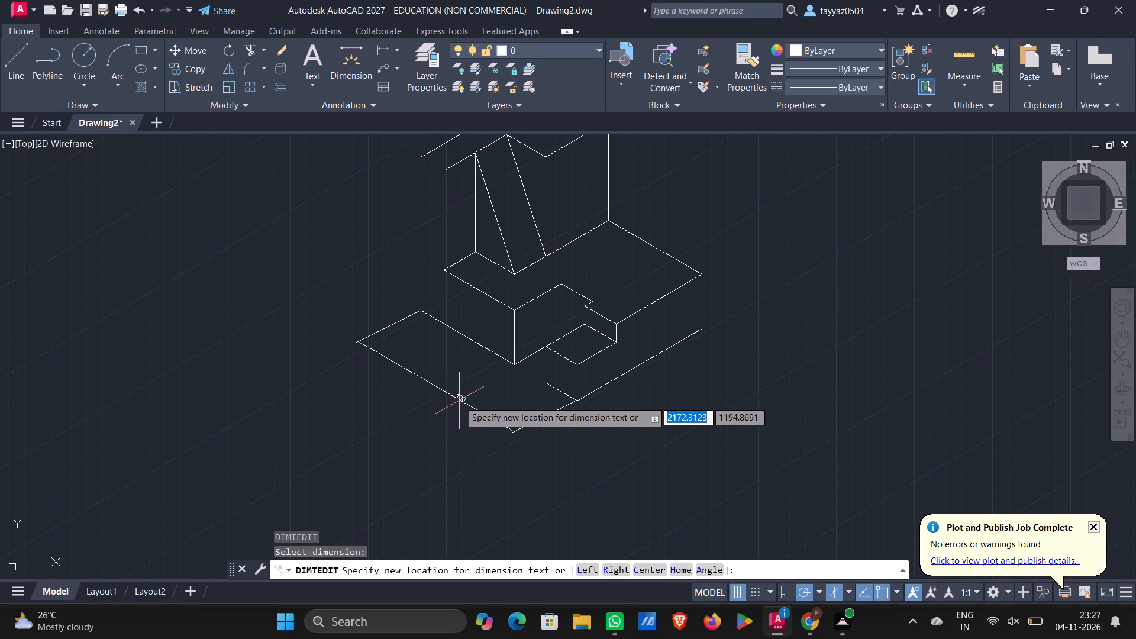
click(459, 401)
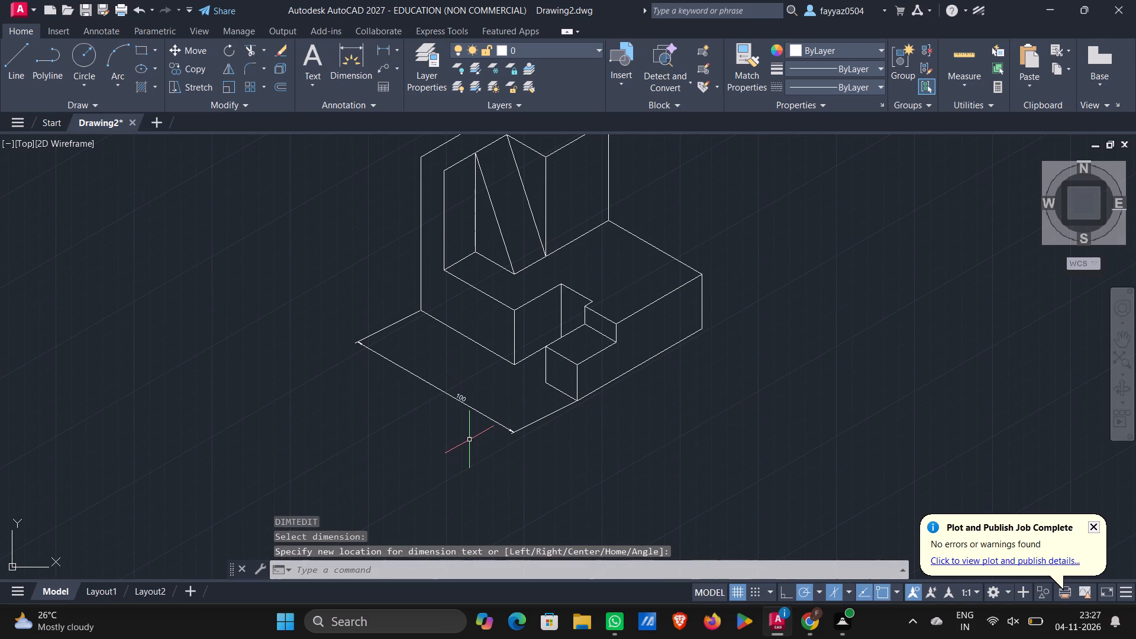
Oblique the bottom edge's aligned dimension with DIMEDIT, picking two points along 30° for the obliquing angle.
text(di)
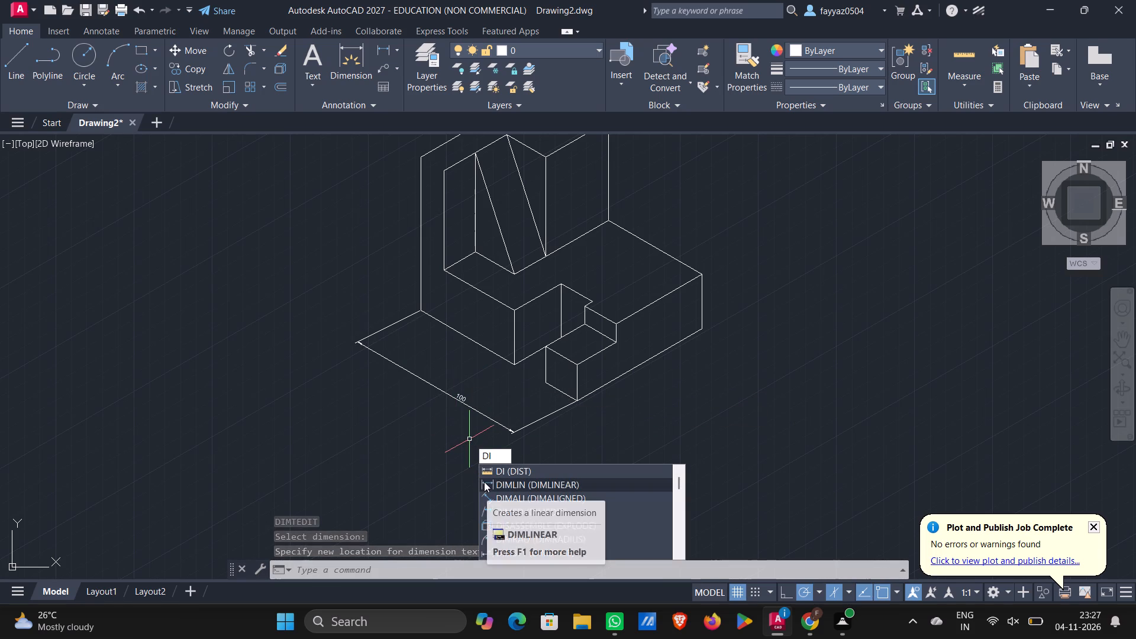
key(m)
key(t)
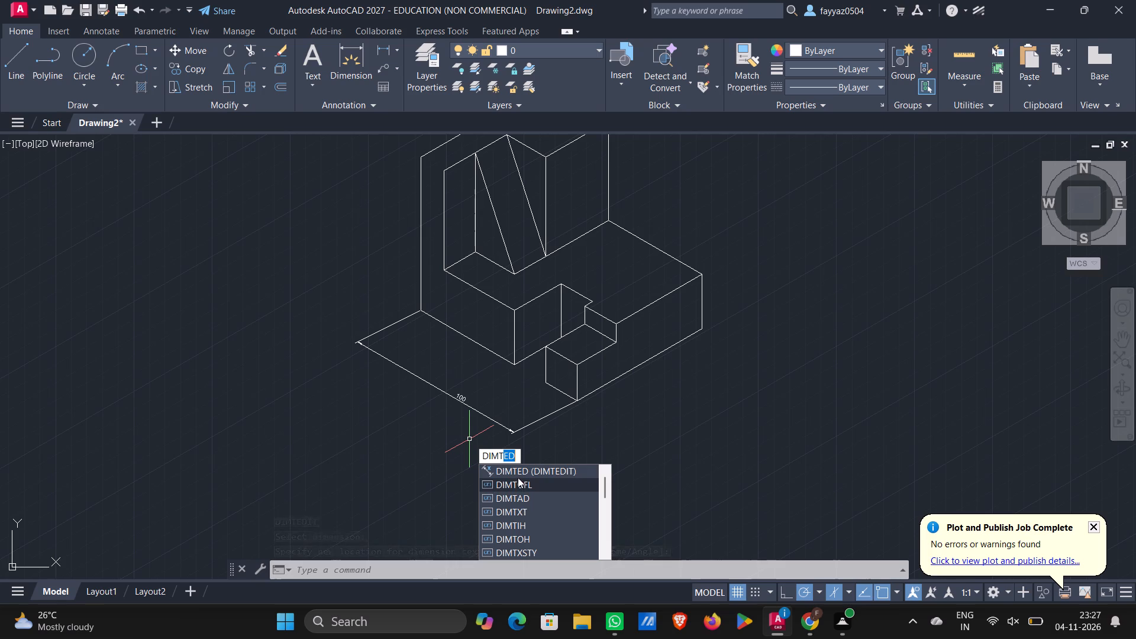
key(BackSpace)
key(BackSpace)
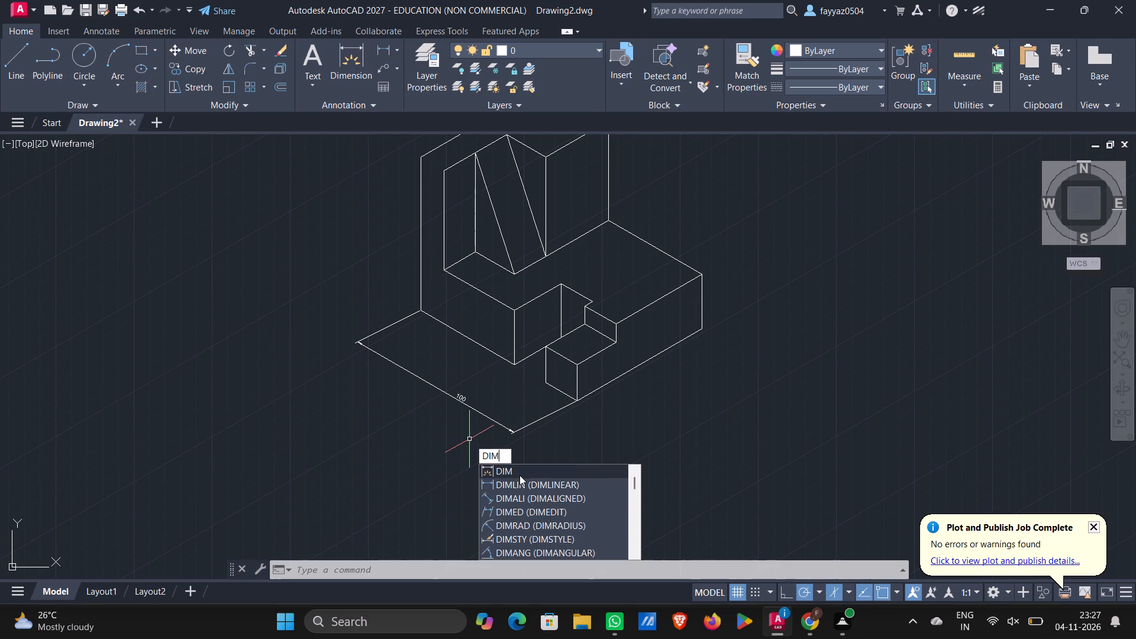
click(527, 515)
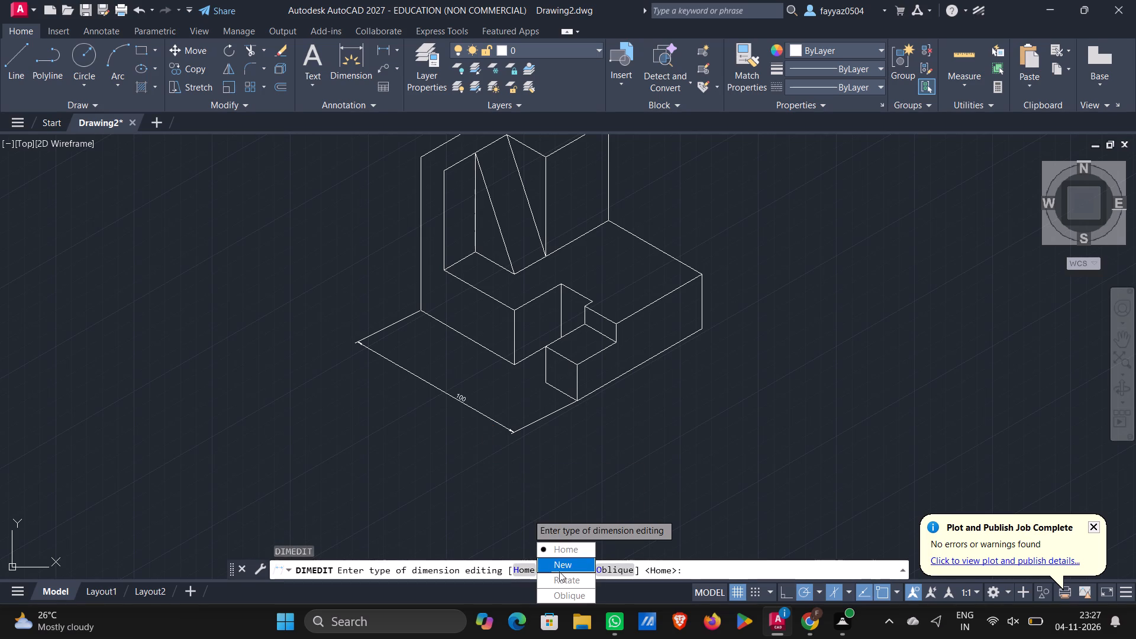
drag(565, 593, 526, 508)
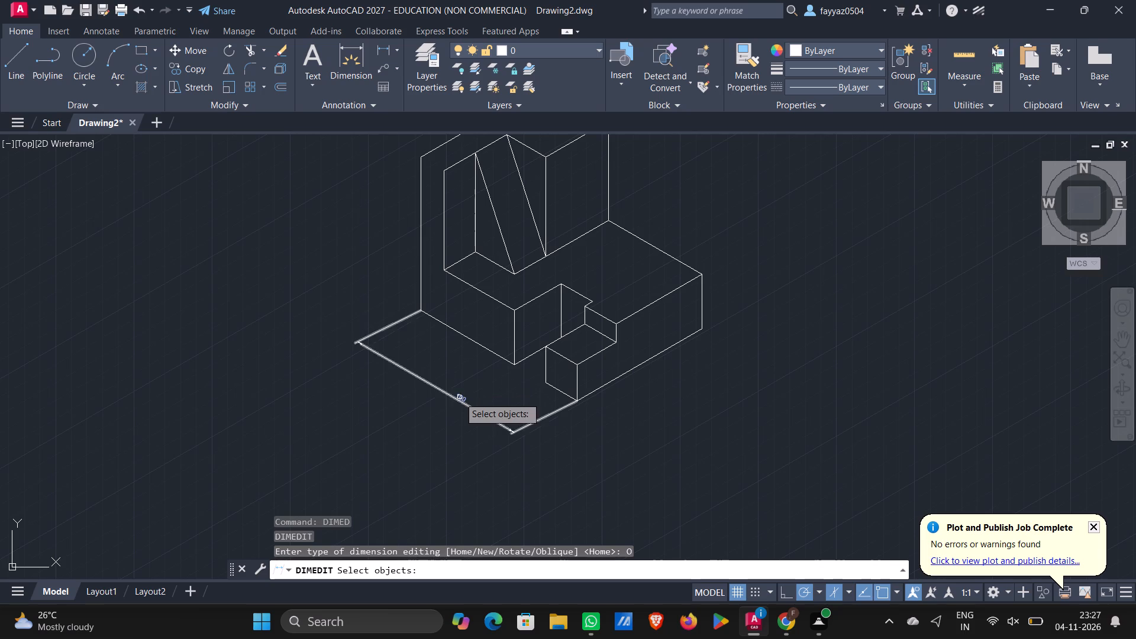
click(459, 398)
key(Return)
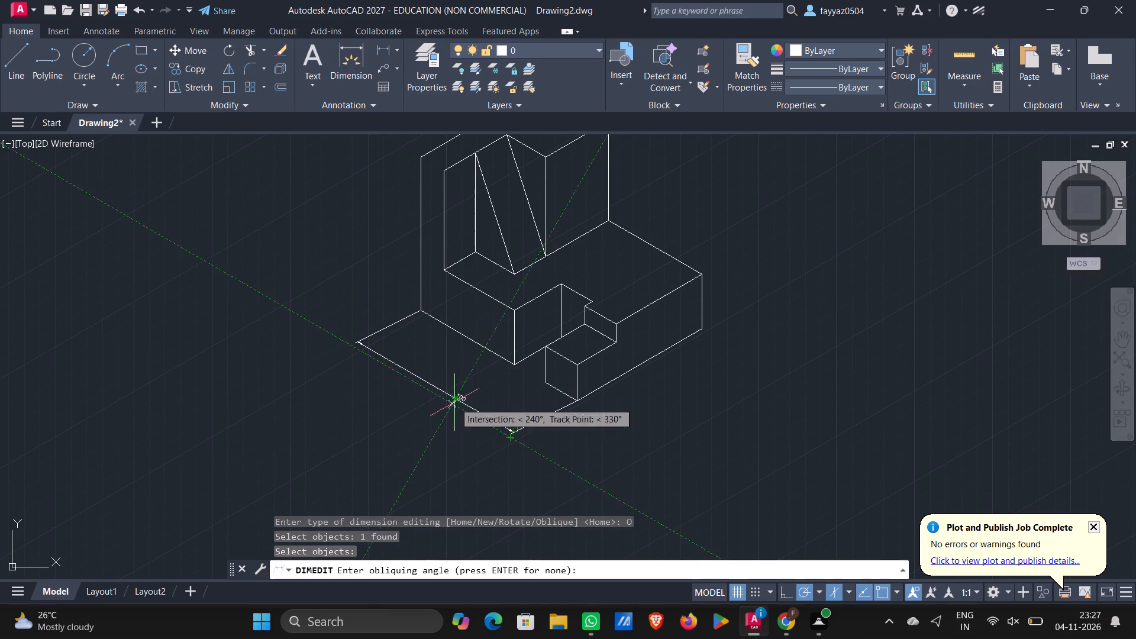
click(457, 400)
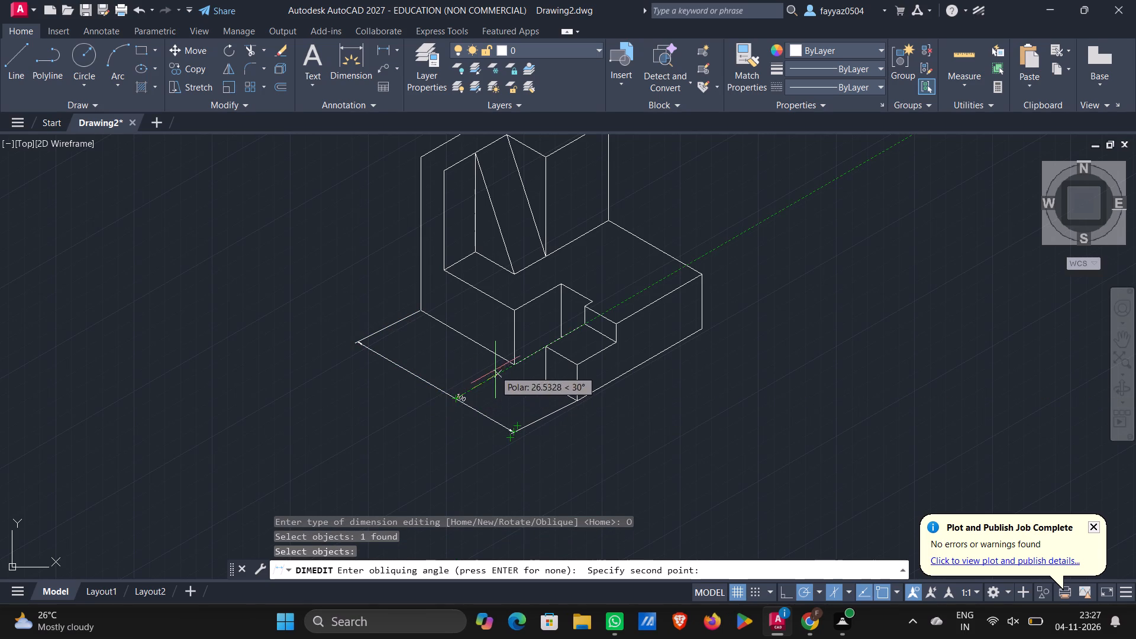
click(496, 376)
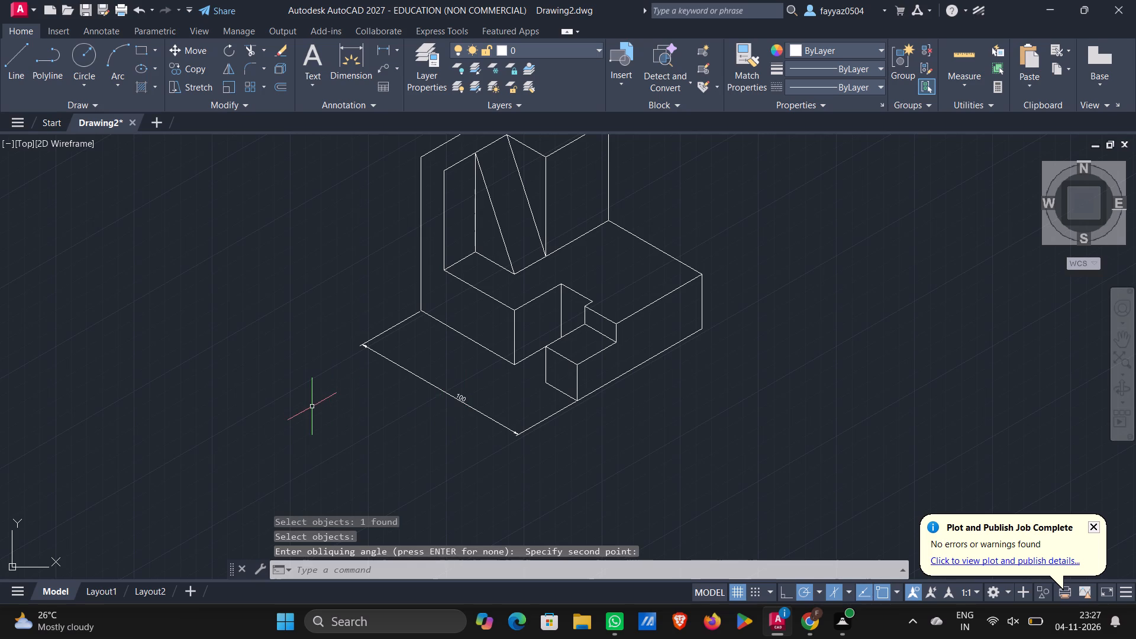
Add a linear dimension to the part's outer left vertical edge, from its lower end to its upper end, placed outside the part.
middle_drag(248, 399, 250, 400)
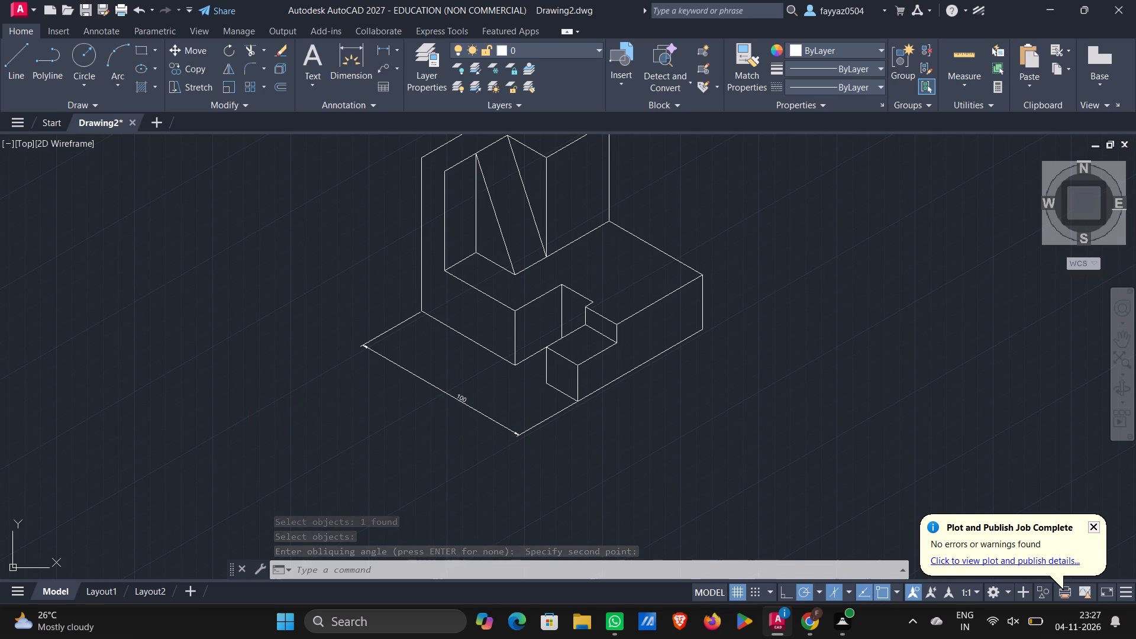
middle_drag(250, 400, 320, 407)
scroll(417, 347, down, 1)
middle_drag(432, 341, 444, 376)
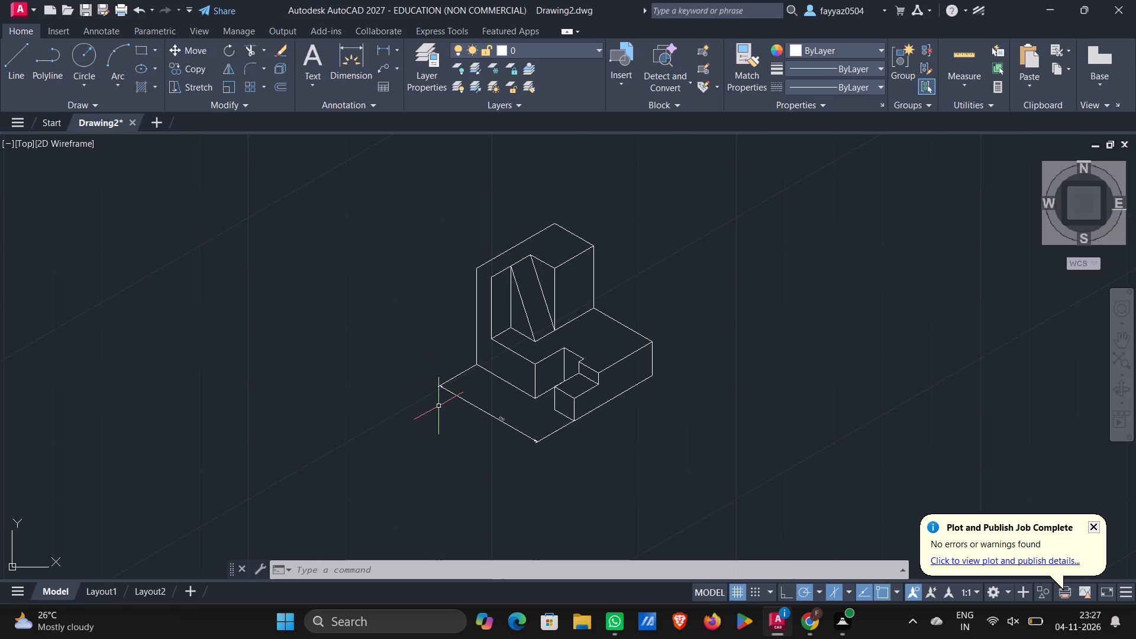
key(d)
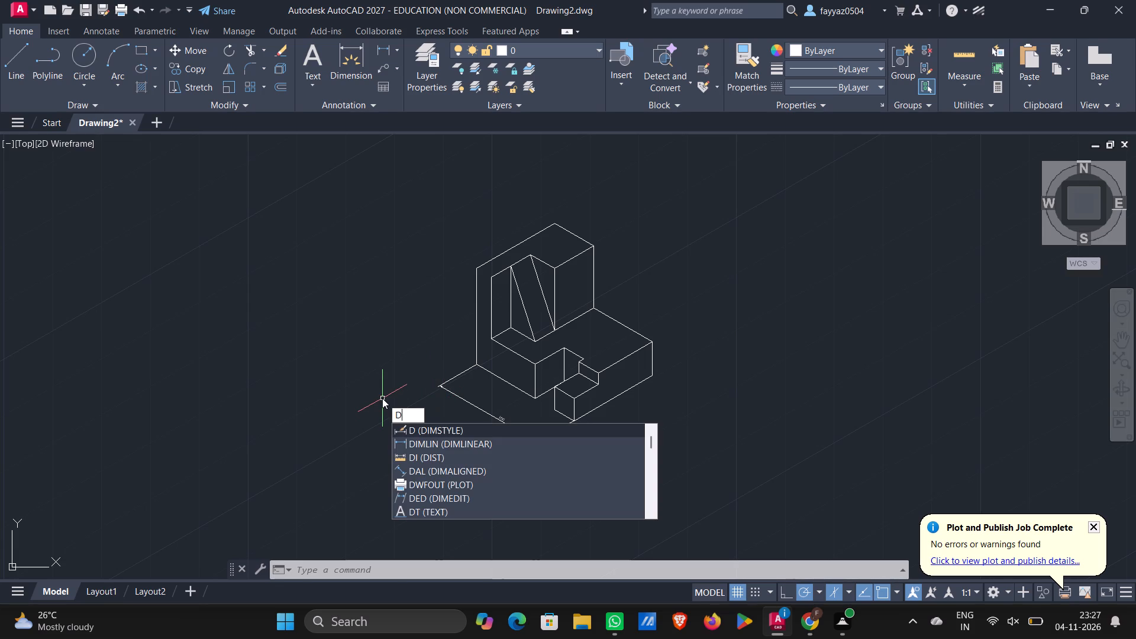
key(l)
key(i)
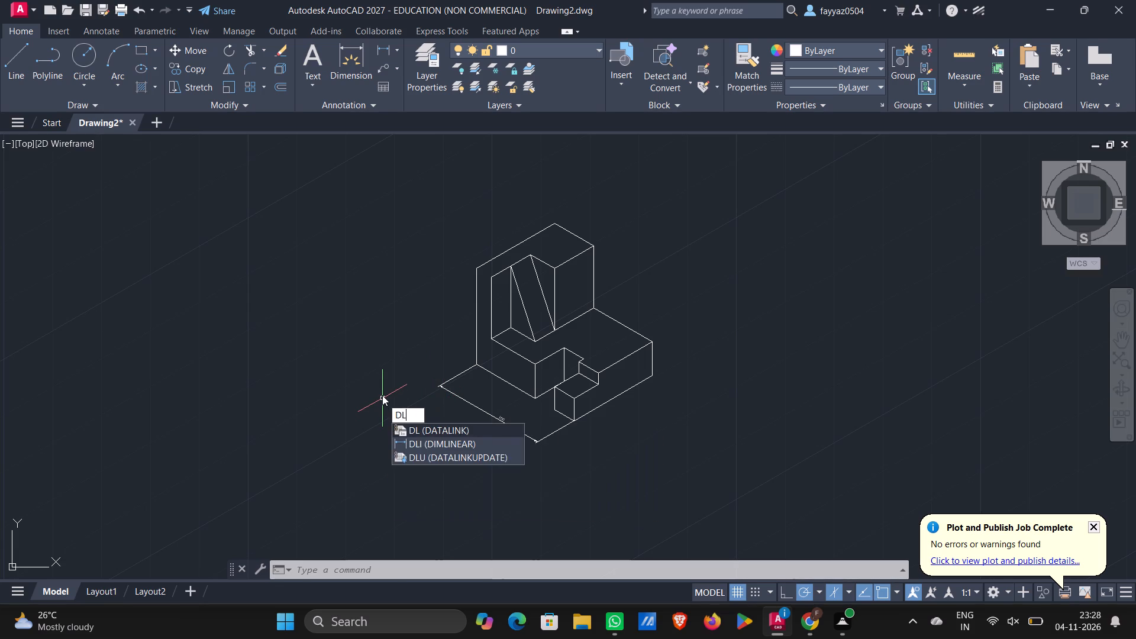
key(Return)
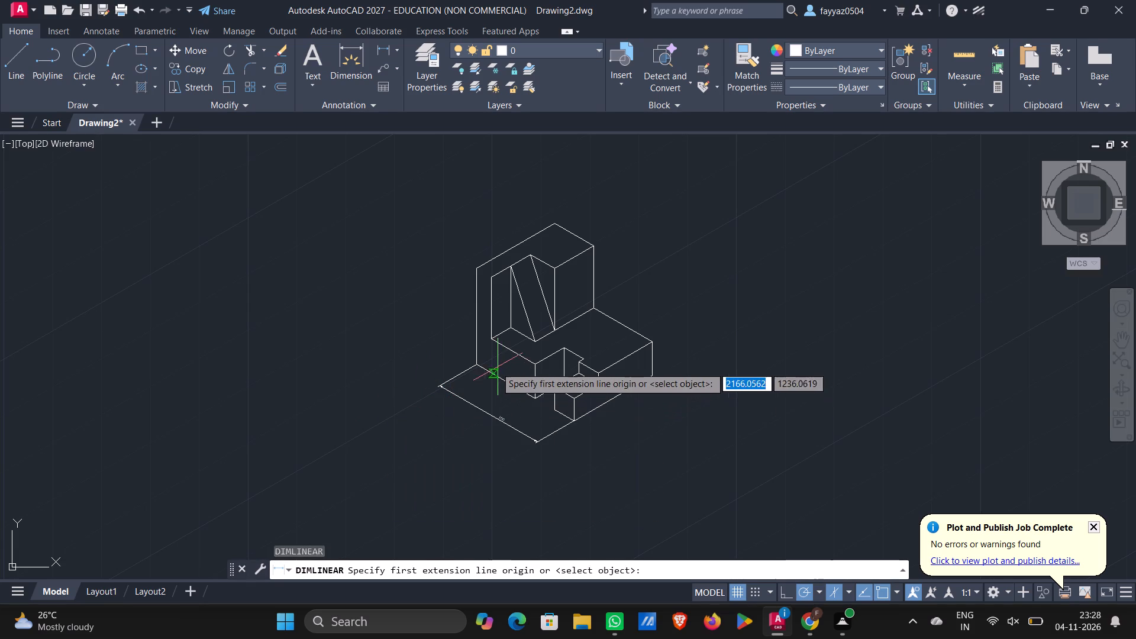
click(479, 364)
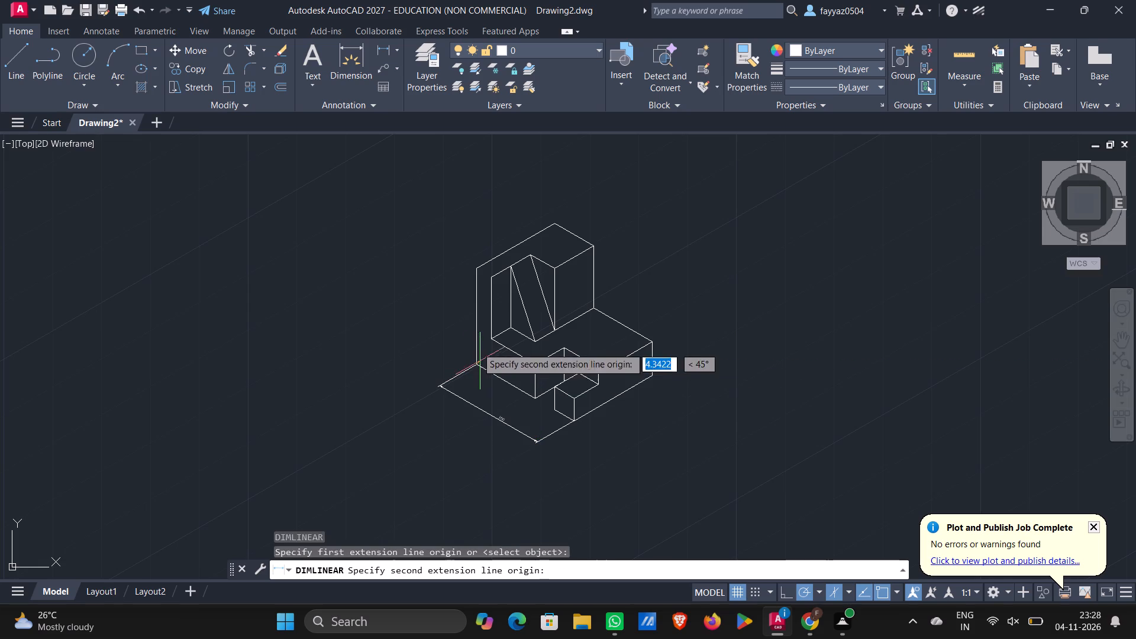
click(480, 272)
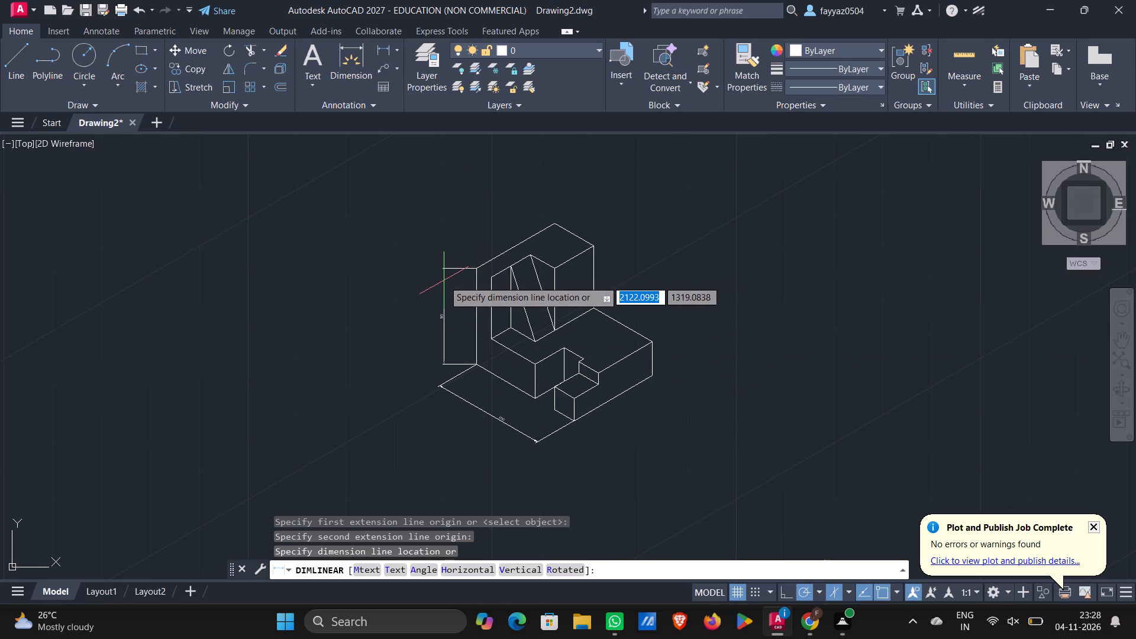
click(444, 280)
Move the vertical edge's linear dimension slightly closer to the part with DIMTEDIT.
text(dimte)
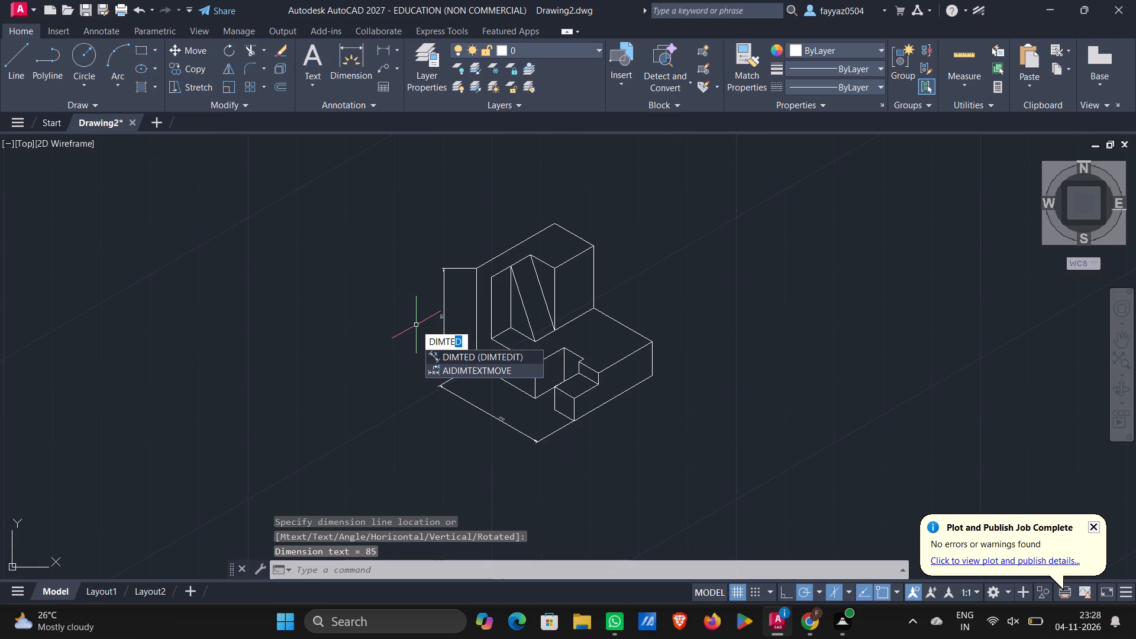
click(454, 351)
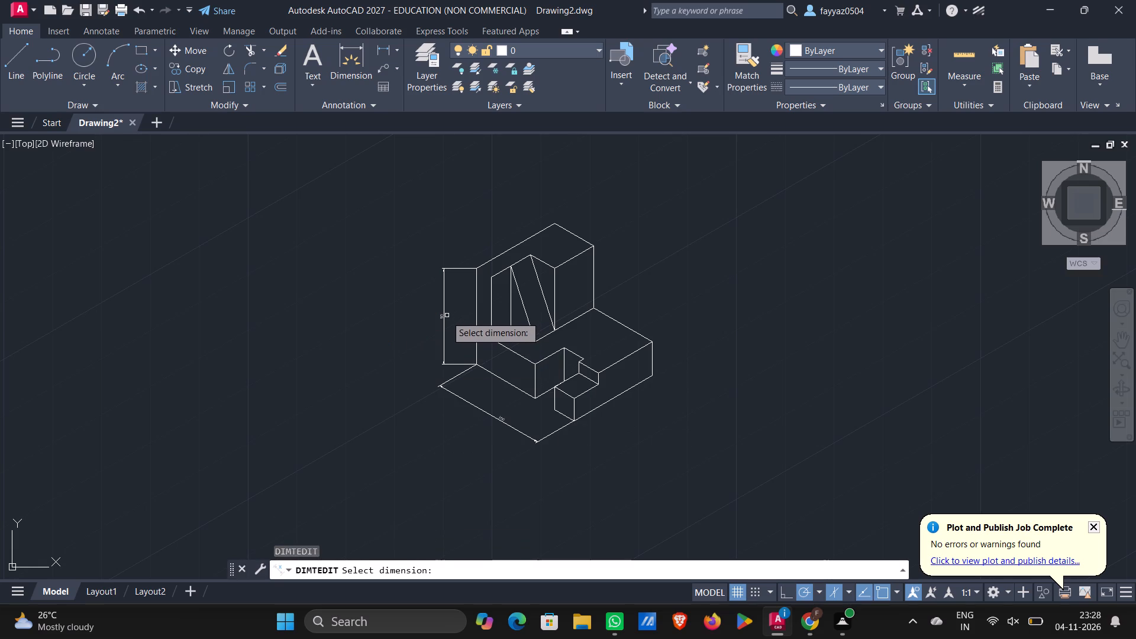
click(445, 317)
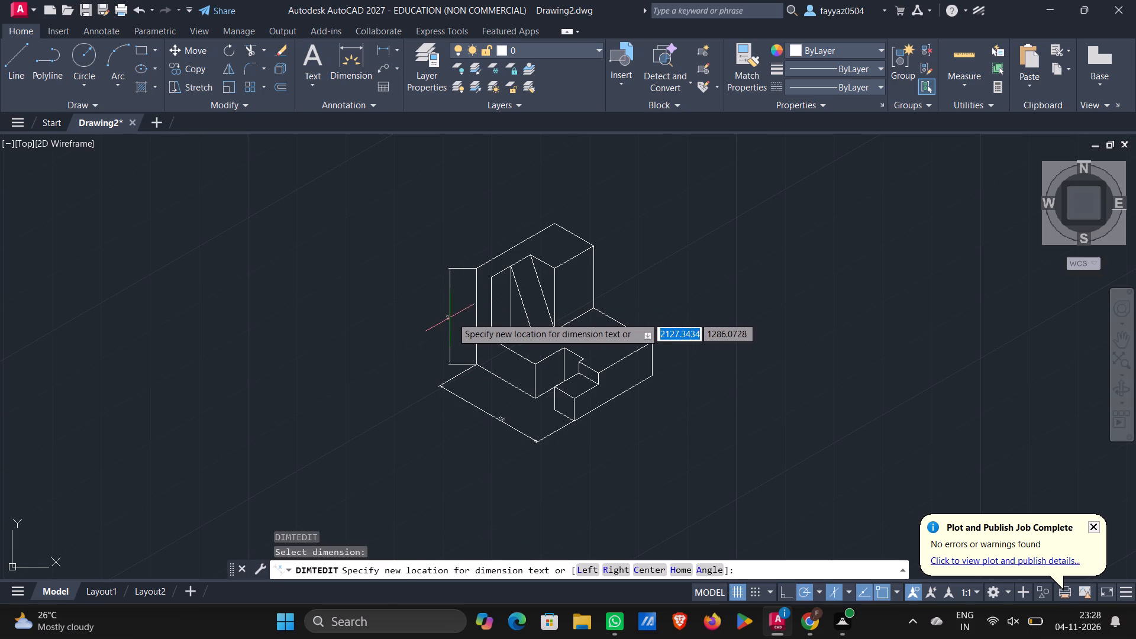
click(453, 317)
Apply DIMEDIT Oblique to the vertical edge's linear dimension, picking two closely spaced points near its dimension line for the obliquing angle.
text(dim)
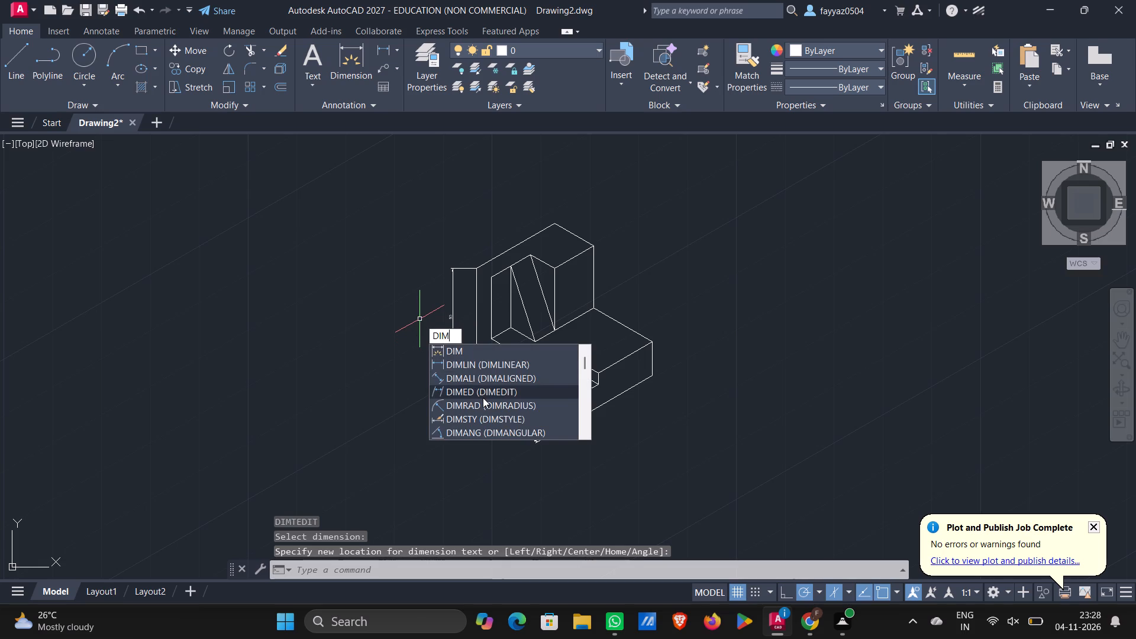
click(486, 395)
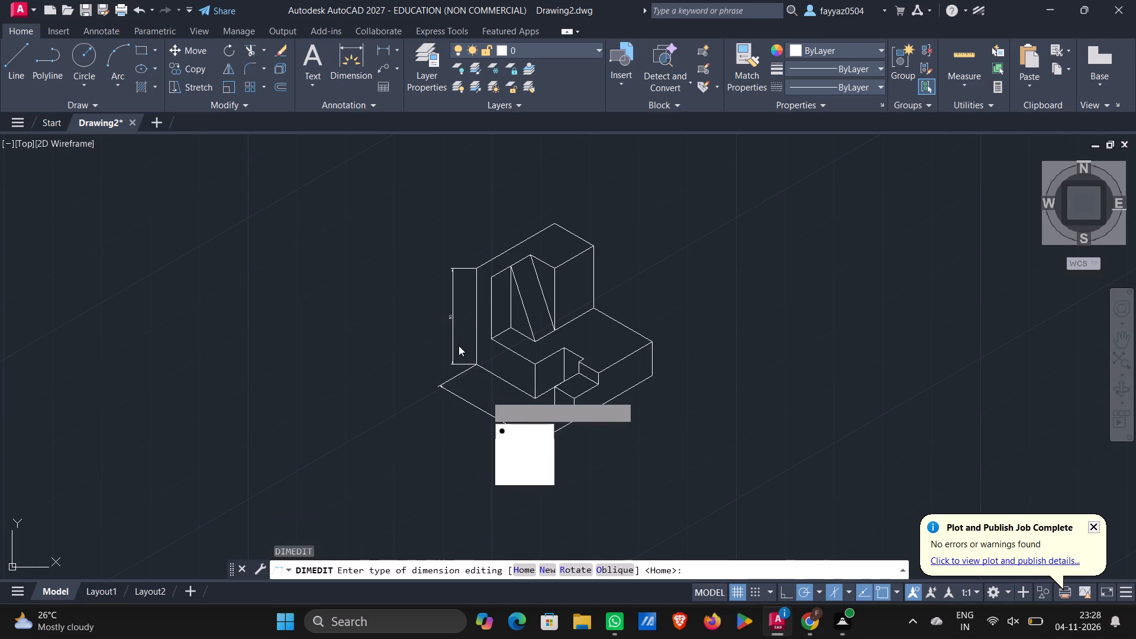
drag(519, 473, 483, 392)
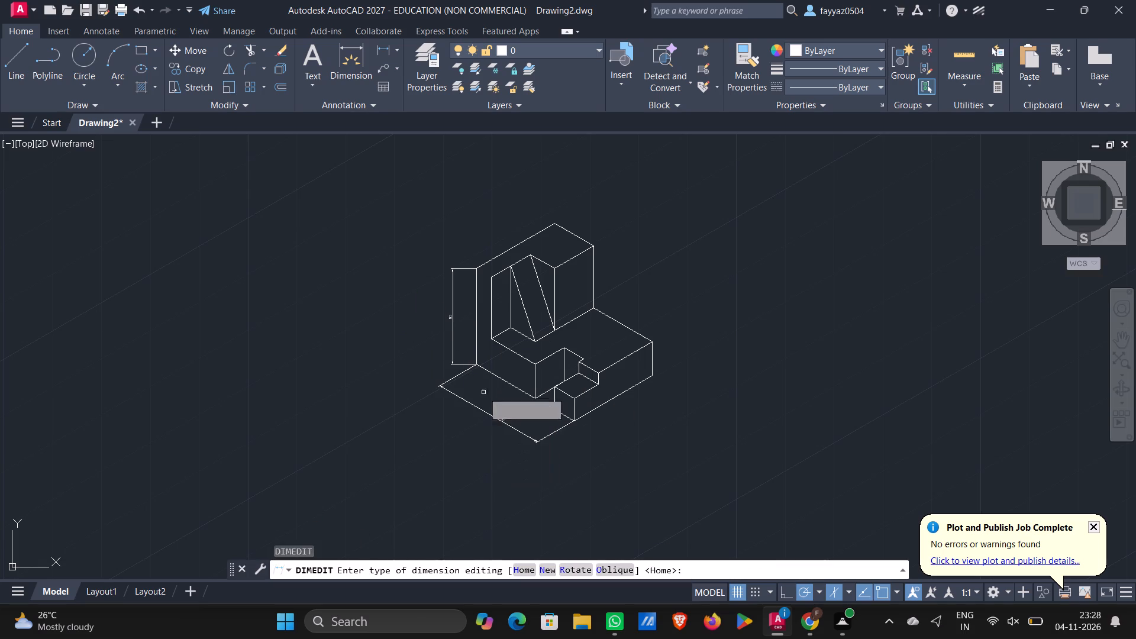
click(451, 306)
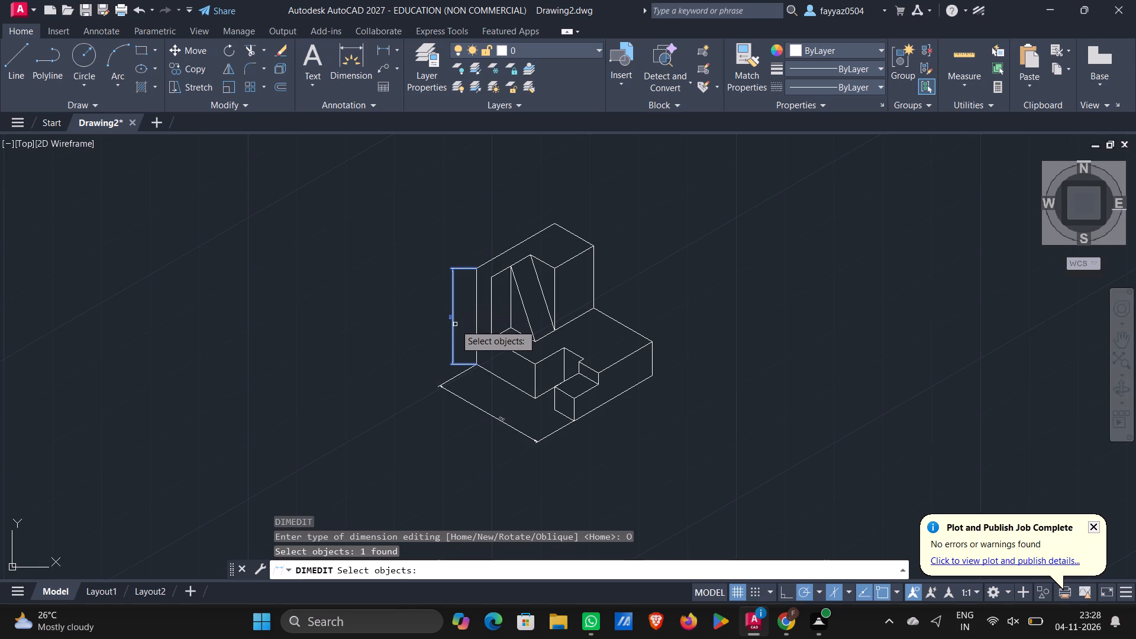
key(Return)
click(454, 314)
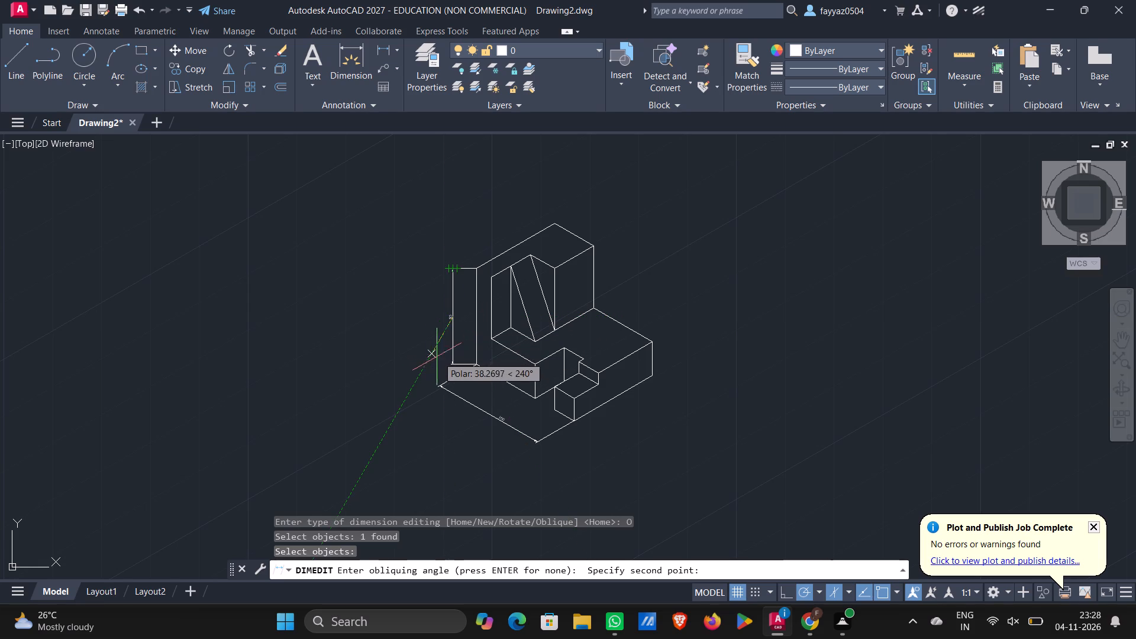
click(461, 317)
Add an aligned dimension to the part's upper-left top edge, from its lower-left corner to the topmost corner, placed outside the part.
scroll(451, 337, up, 1)
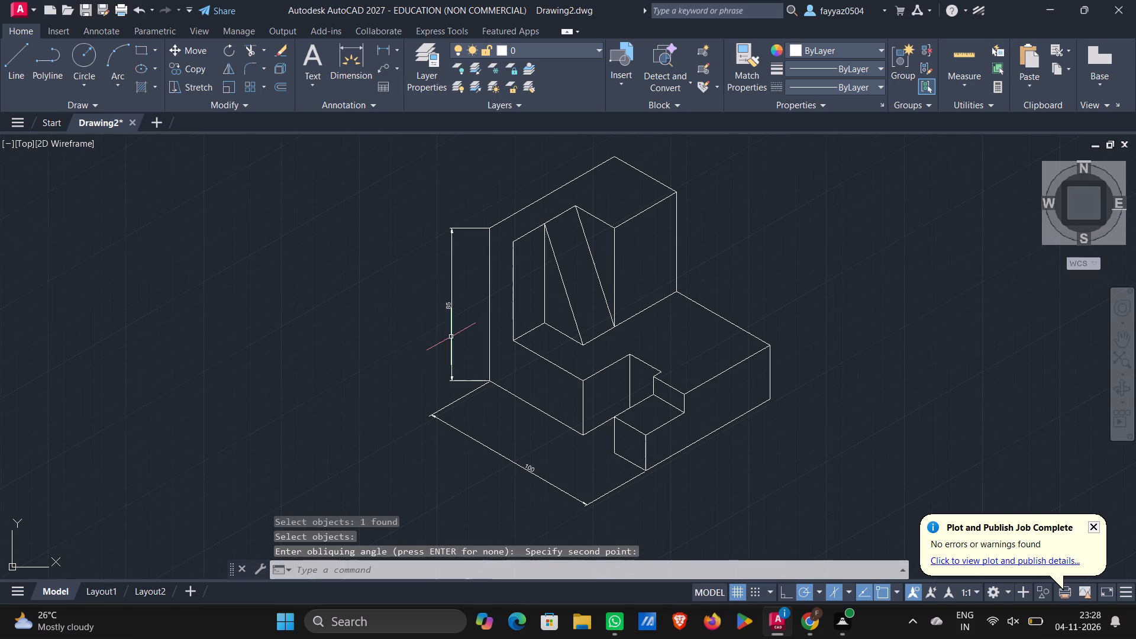
middle_drag(477, 360, 389, 370)
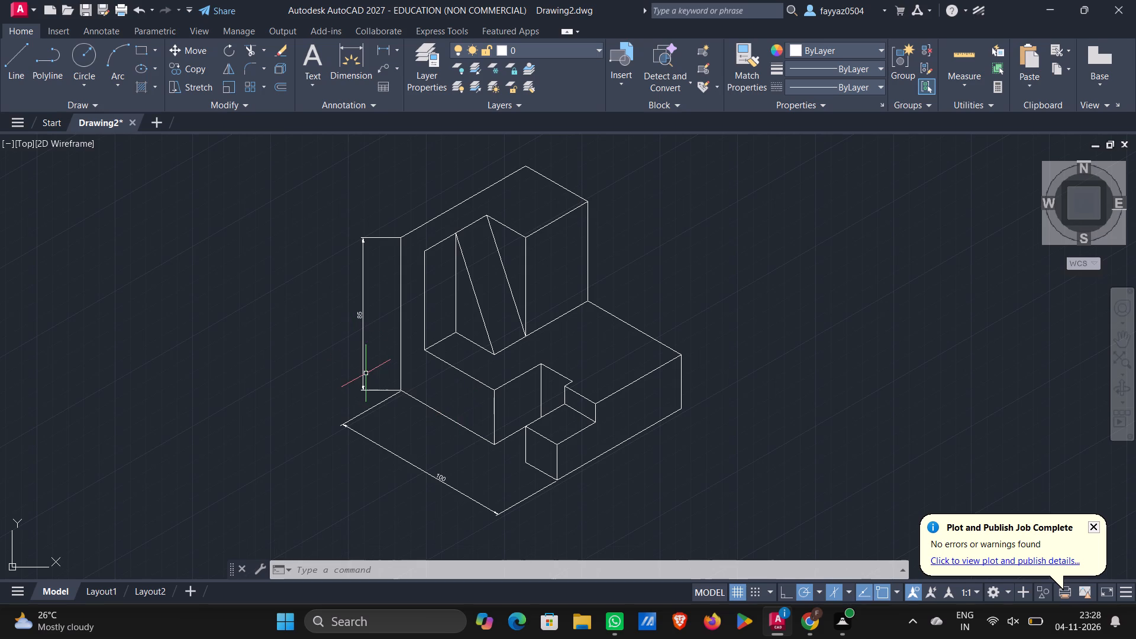
key(d)
key(a)
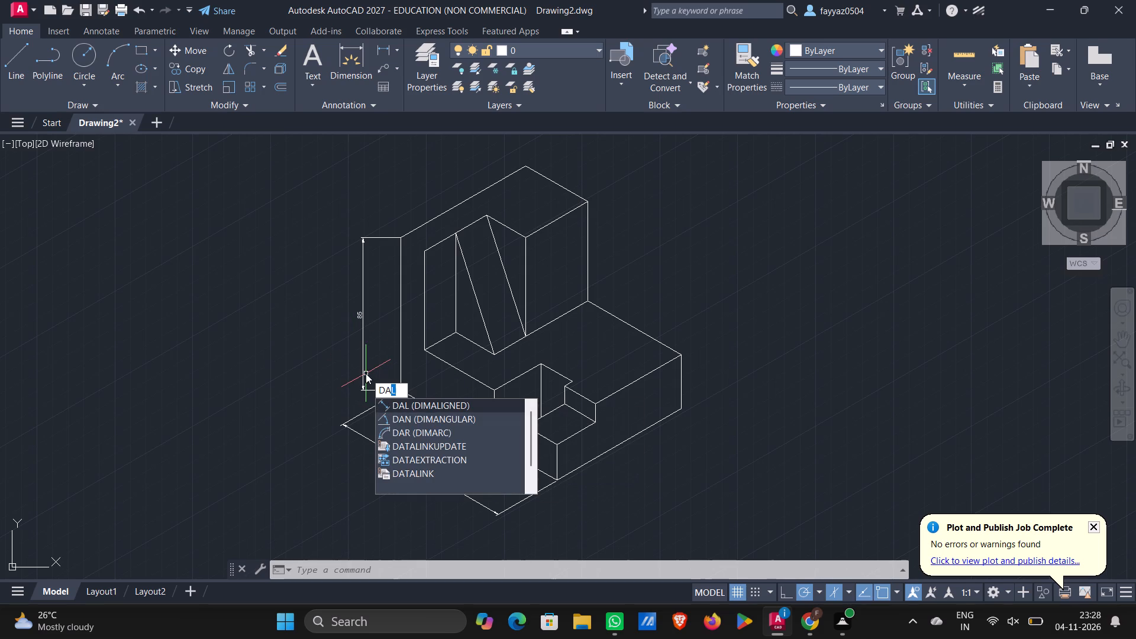
key(l)
key(Return)
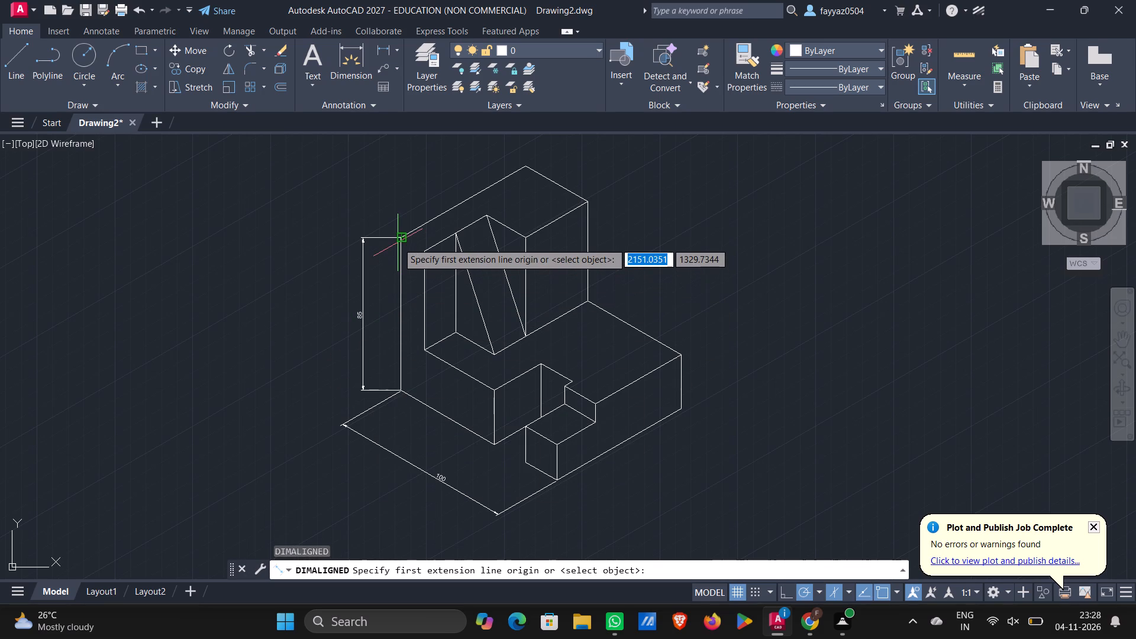
click(399, 241)
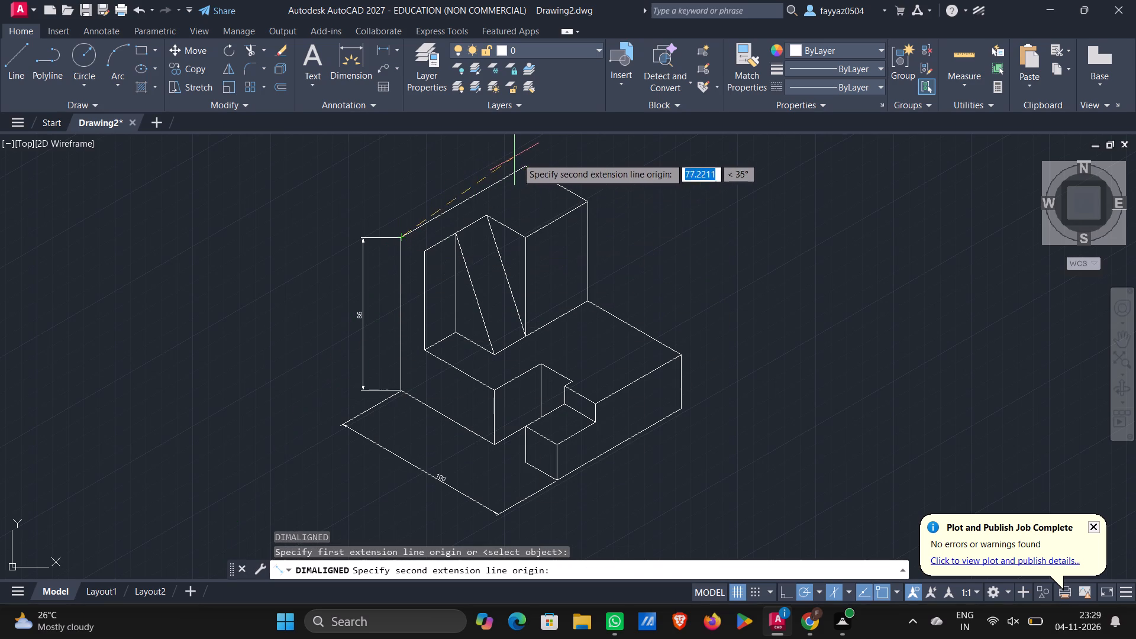
click(527, 164)
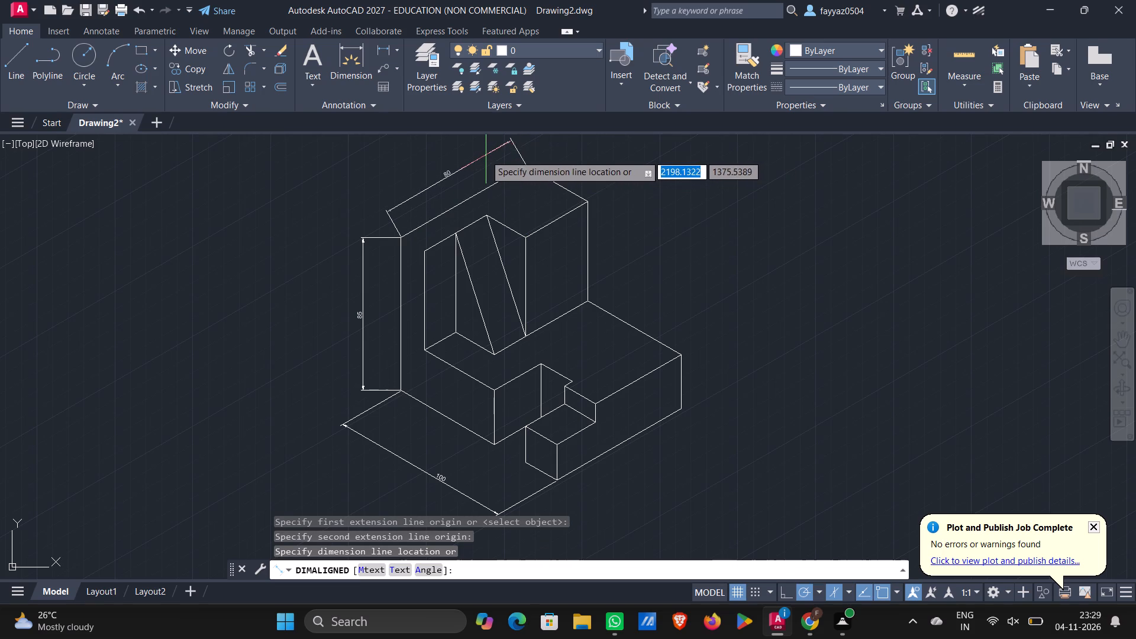
click(485, 154)
Rotate the text of the top edge's aligned dimension with DIMEDIT, picking two closely spaced points near the text for the angle.
text(dim)
text(ed)
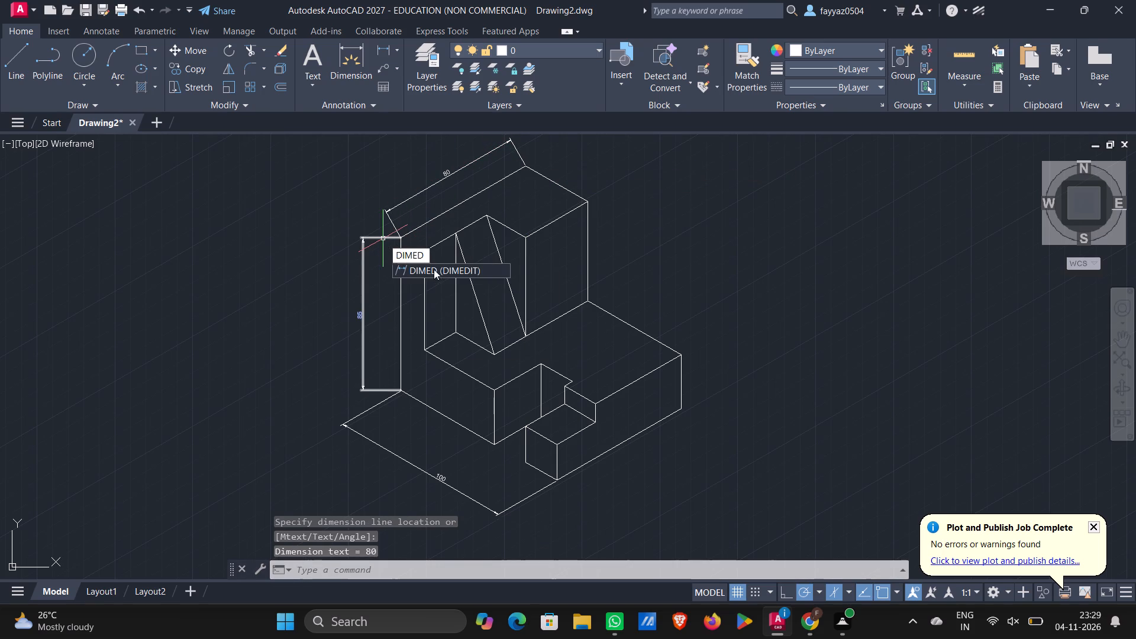
click(436, 269)
drag(473, 331, 434, 243)
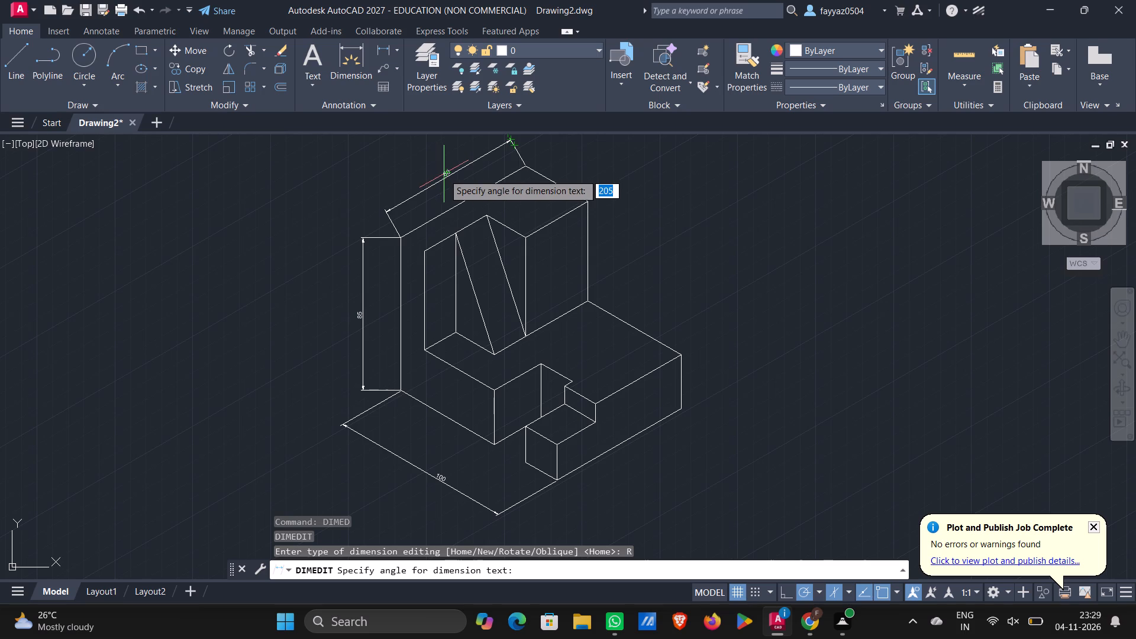
click(445, 174)
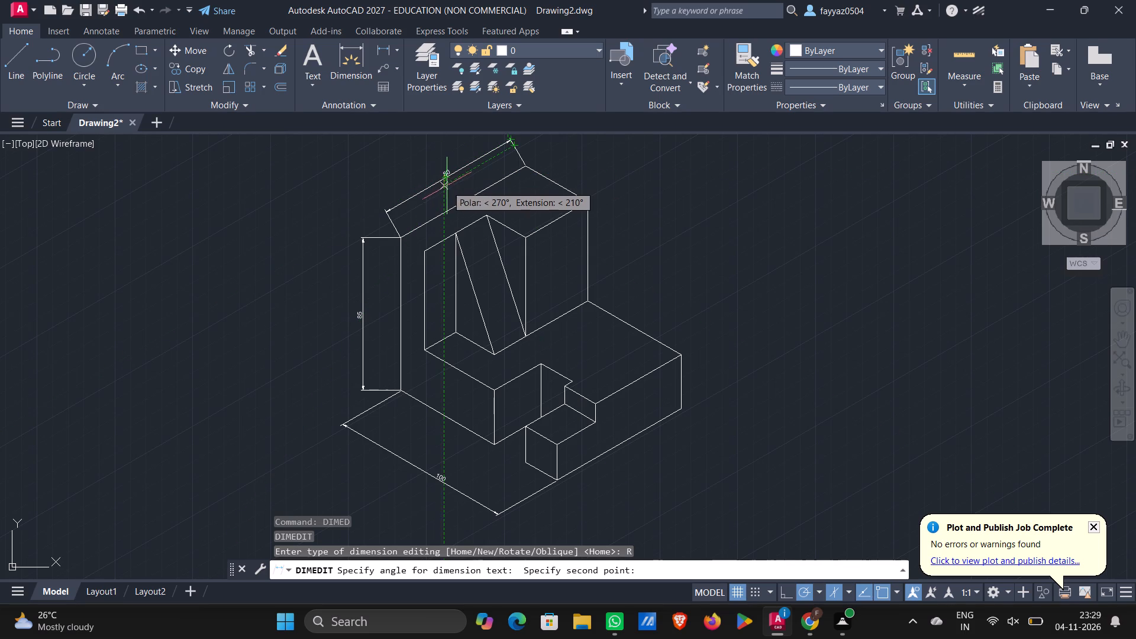
click(450, 186)
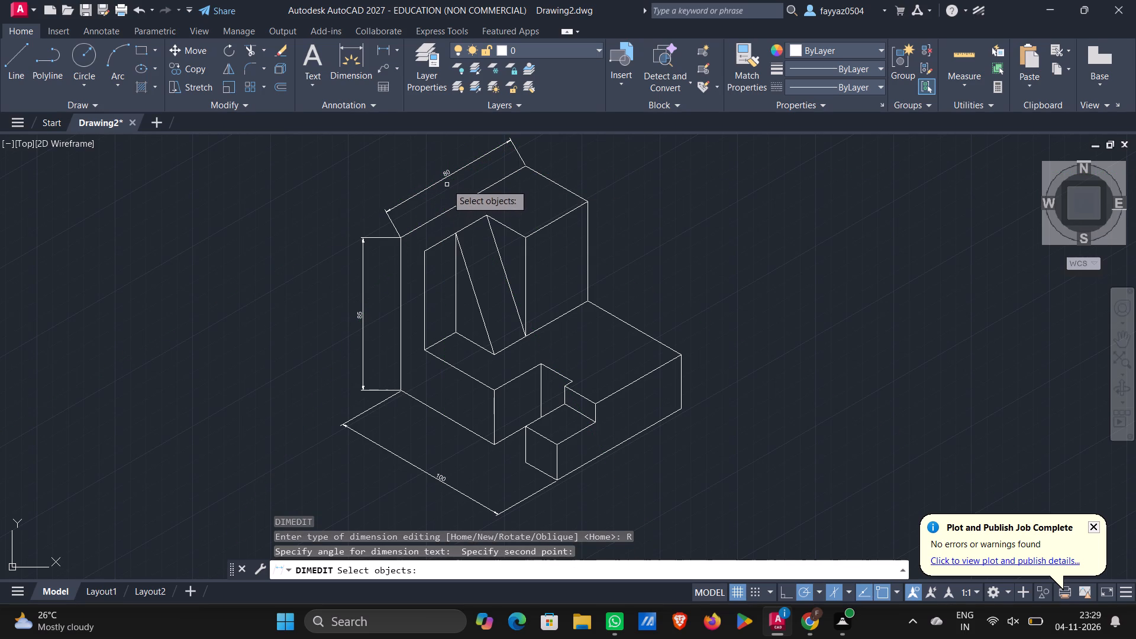
click(448, 175)
key(Return)
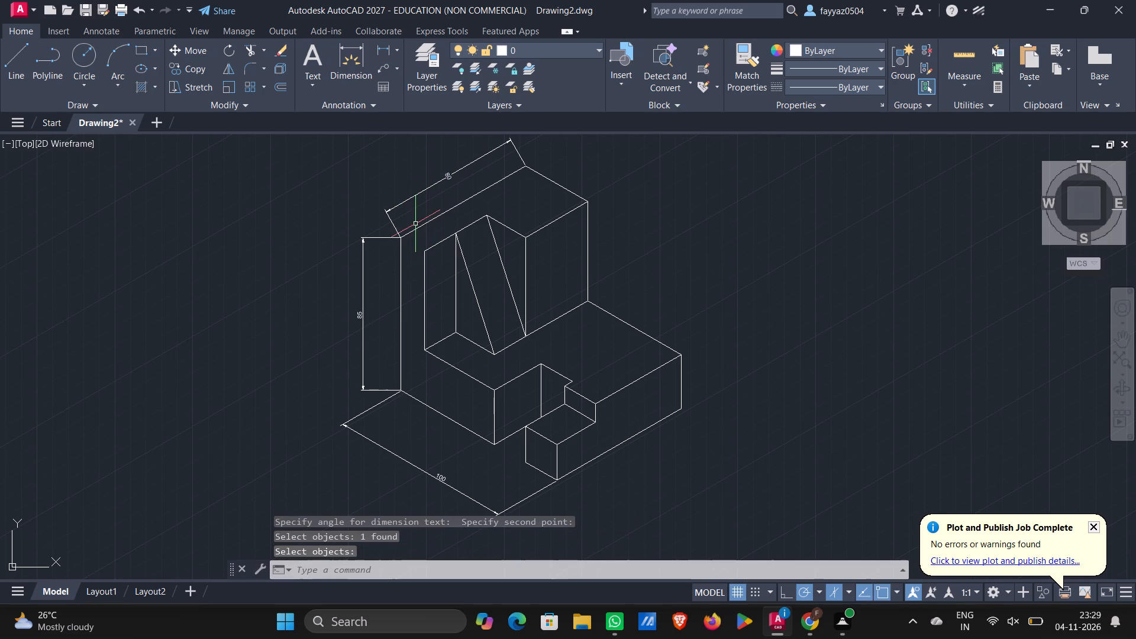
click(444, 176)
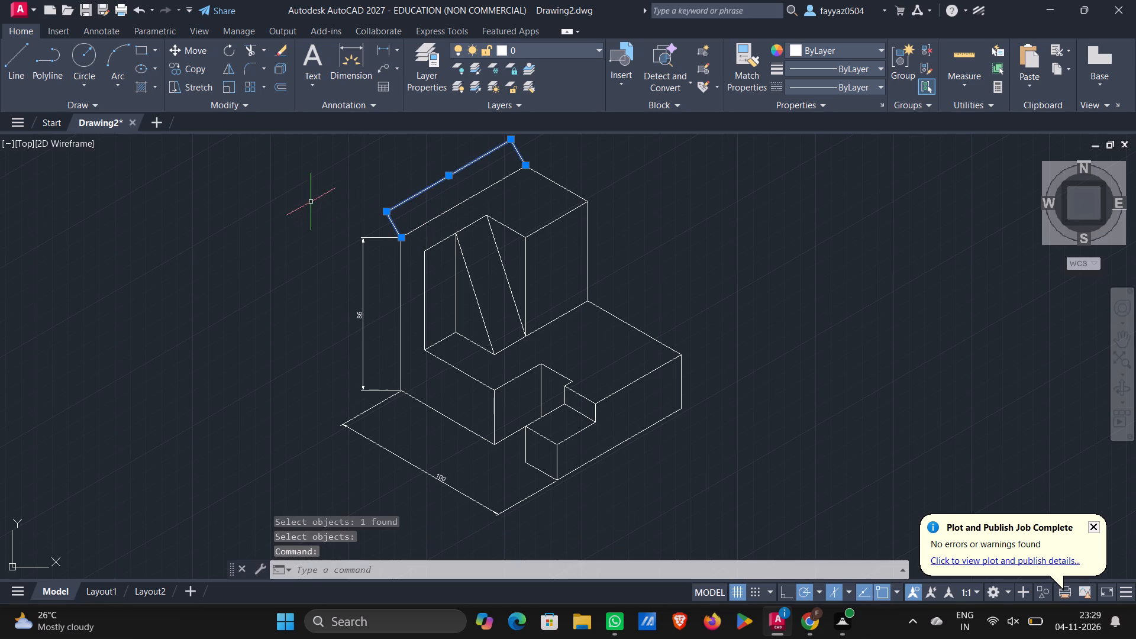
key(Escape)
Apply DIMEDIT Oblique to the top edge's aligned dimension, picking two closely spaced points near its dimension line for the obliquing angle.
text(di)
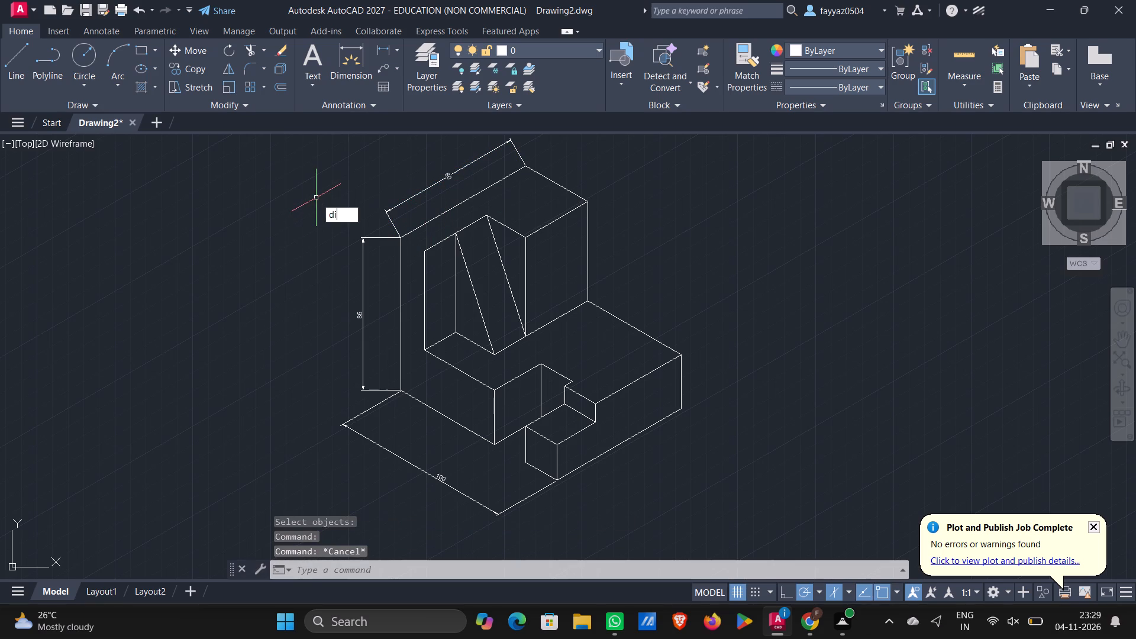
key(m)
key(e)
key(d)
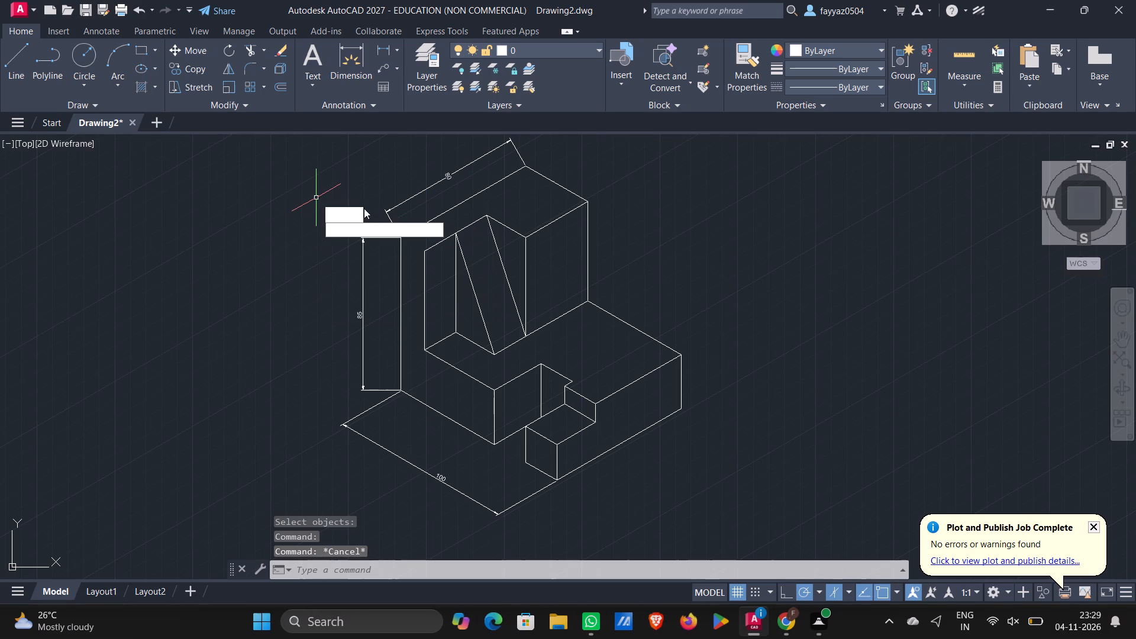
click(367, 230)
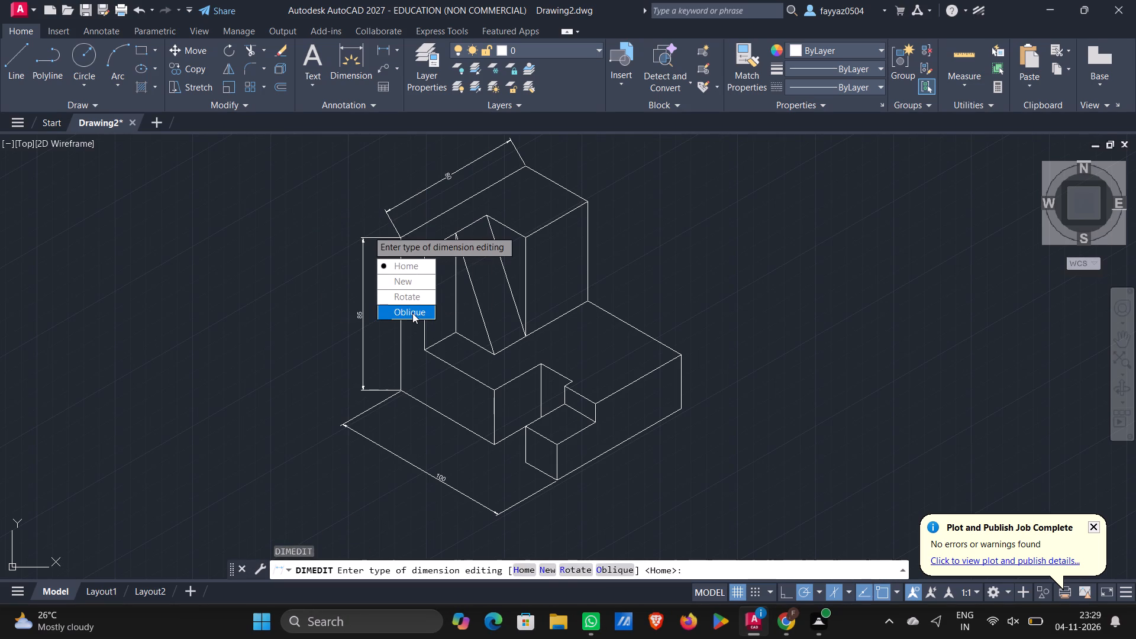
drag(412, 314, 392, 213)
click(441, 177)
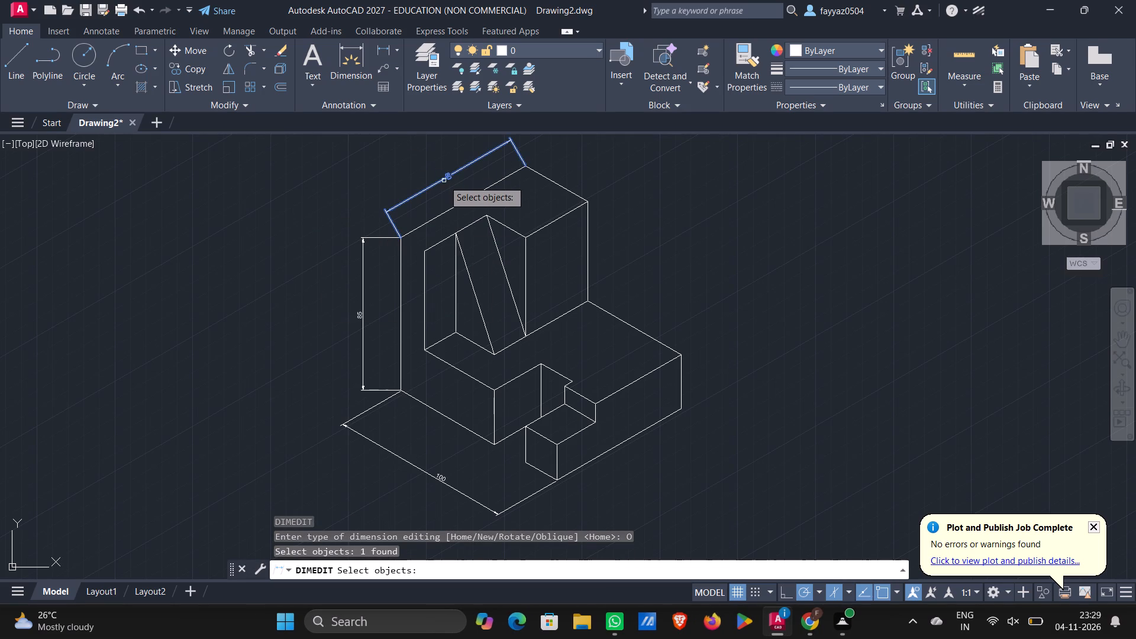
key(Return)
click(444, 177)
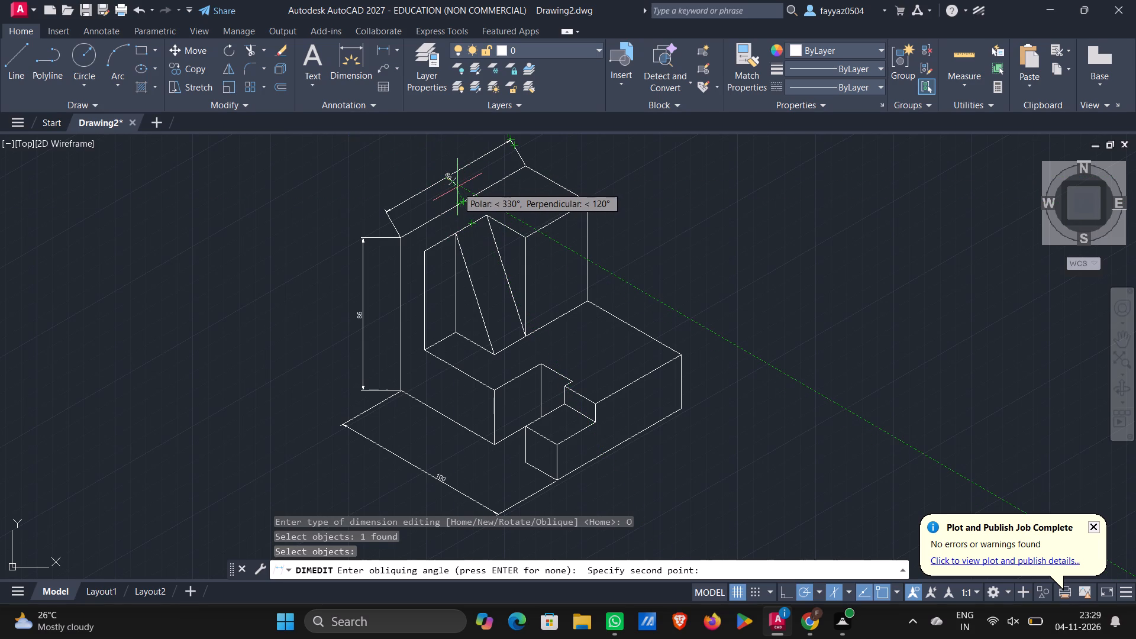
click(454, 189)
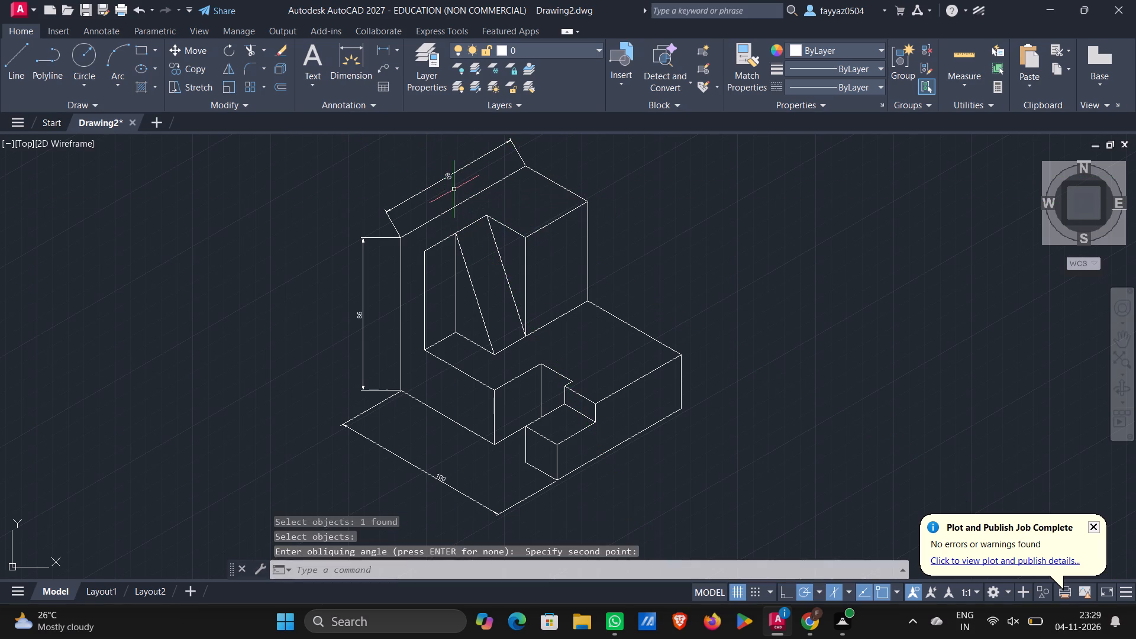
Add a linear dimension to the upper block's right vertical edge, from its upper end to its lower end, placed outside the part.
middle_click(488, 209)
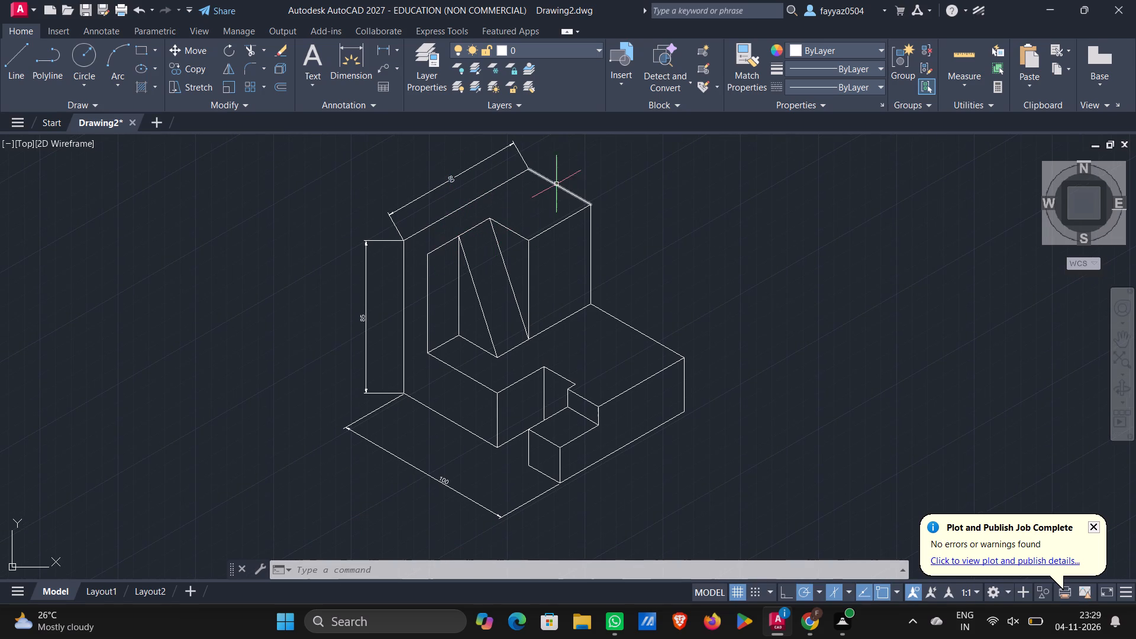
key(d)
text(lu)
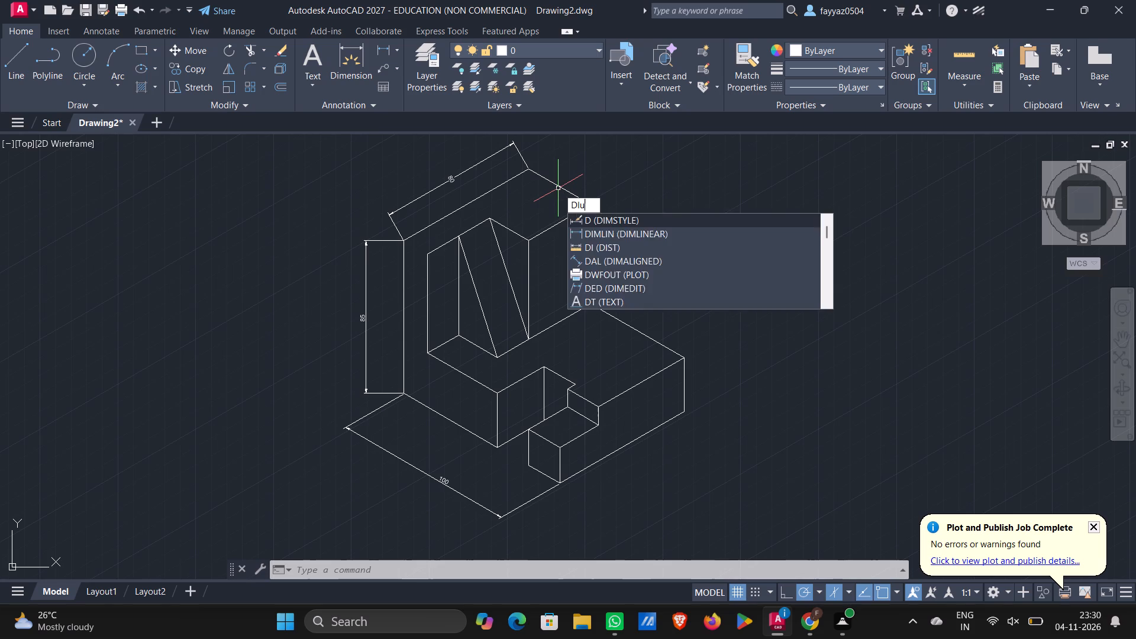
key(BackSpace)
key(i)
key(Return)
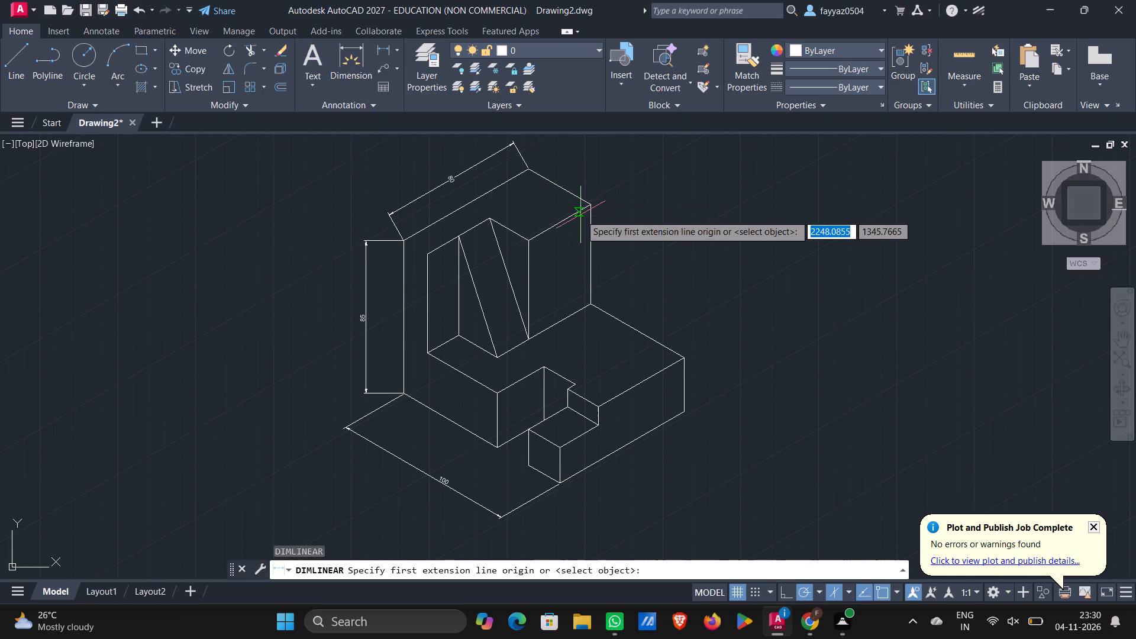
click(588, 203)
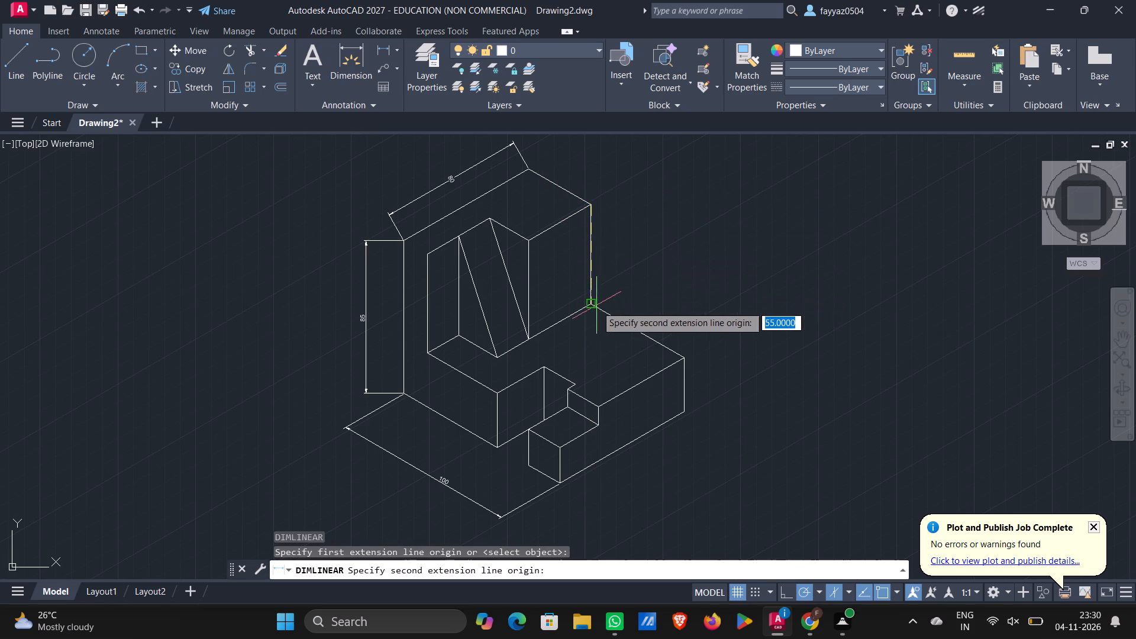
click(593, 306)
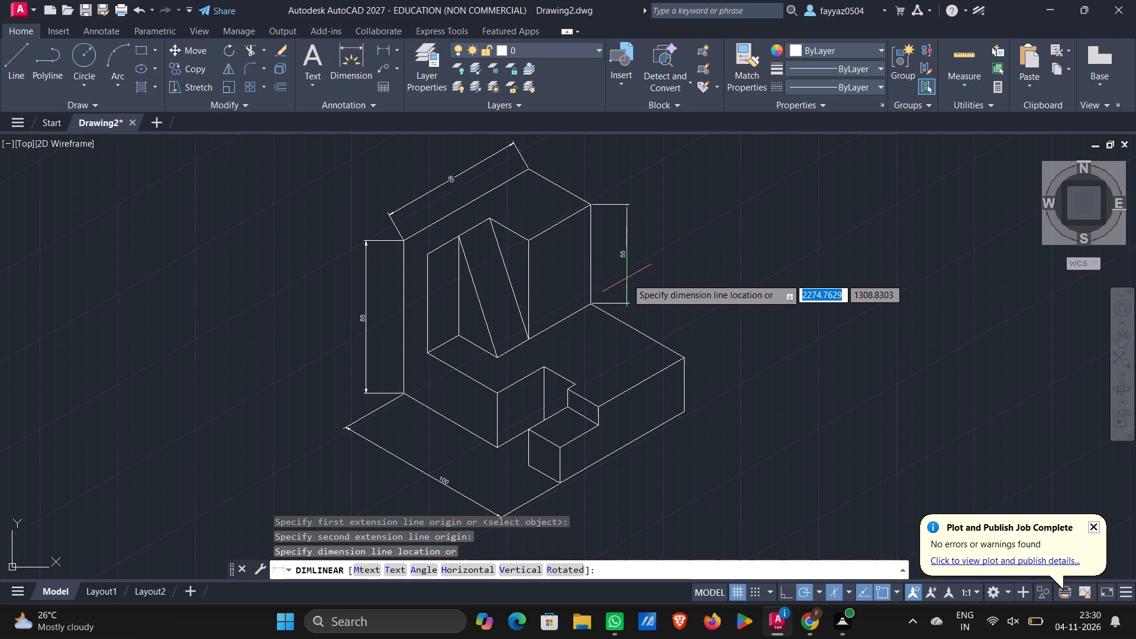
click(628, 268)
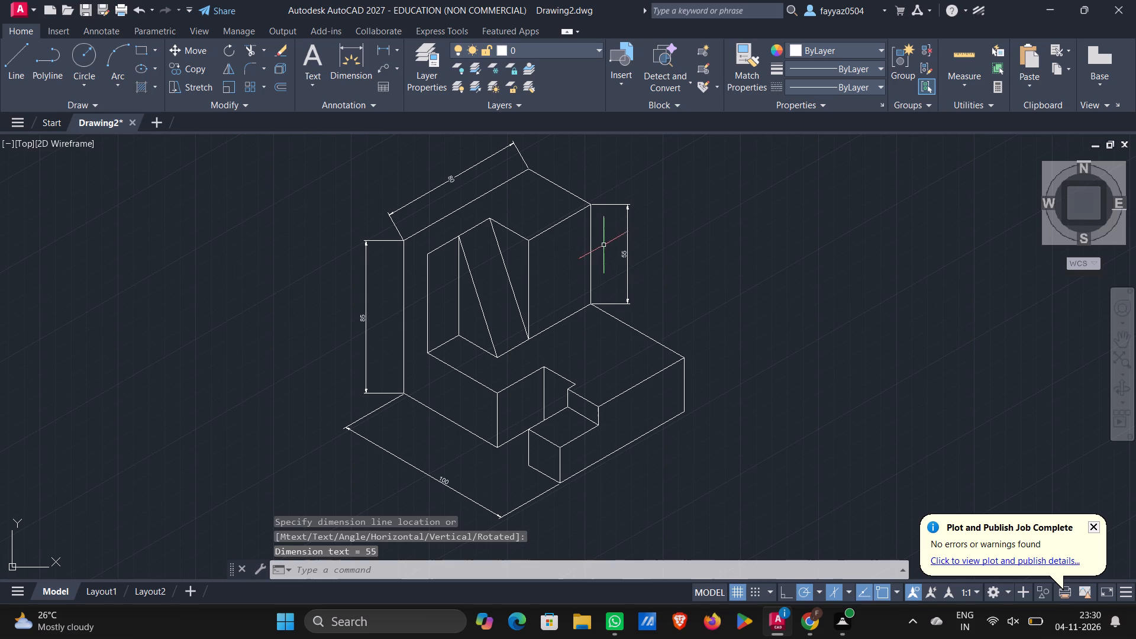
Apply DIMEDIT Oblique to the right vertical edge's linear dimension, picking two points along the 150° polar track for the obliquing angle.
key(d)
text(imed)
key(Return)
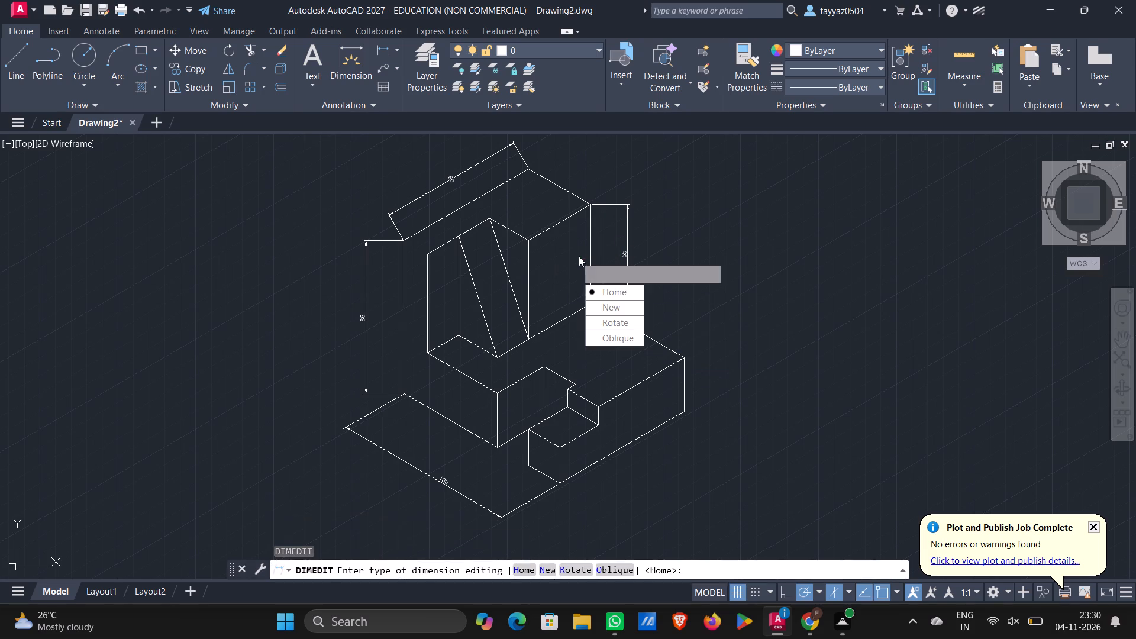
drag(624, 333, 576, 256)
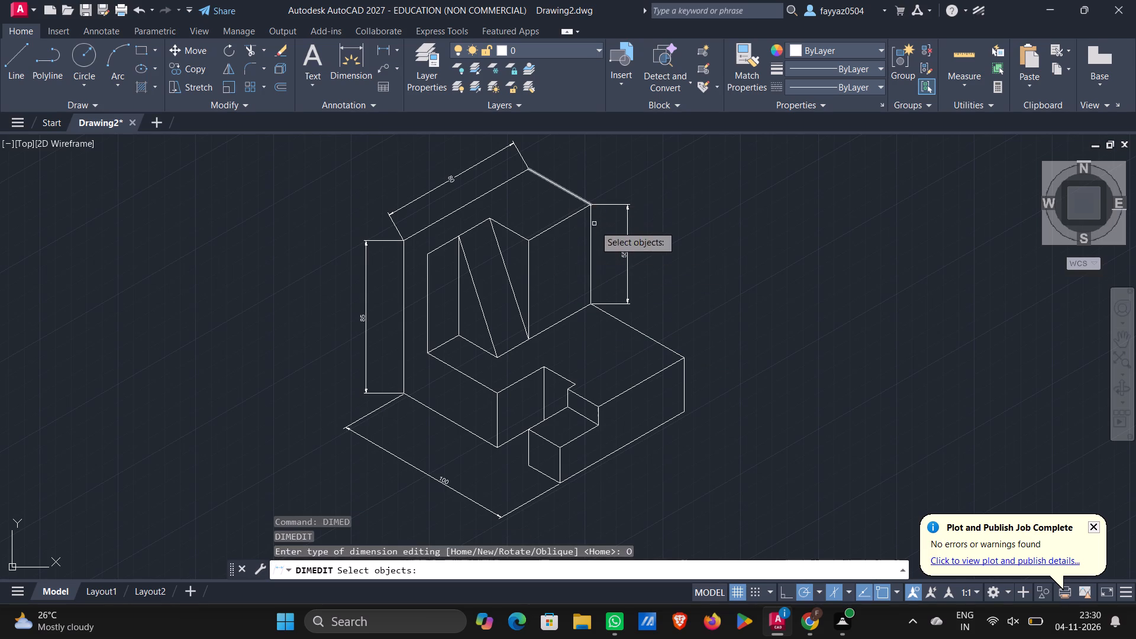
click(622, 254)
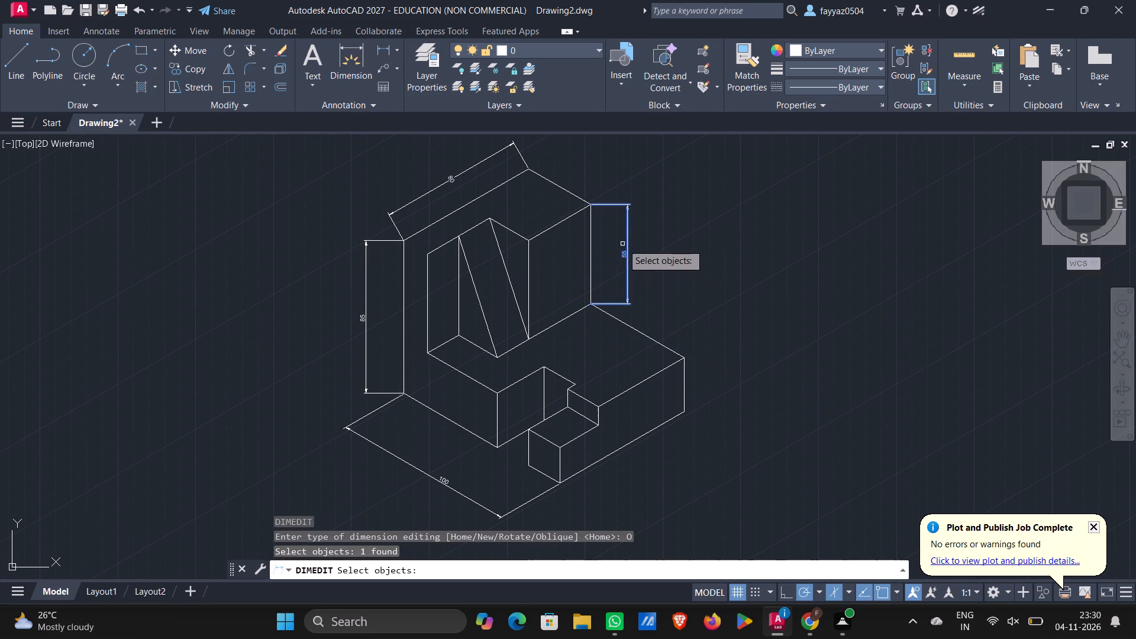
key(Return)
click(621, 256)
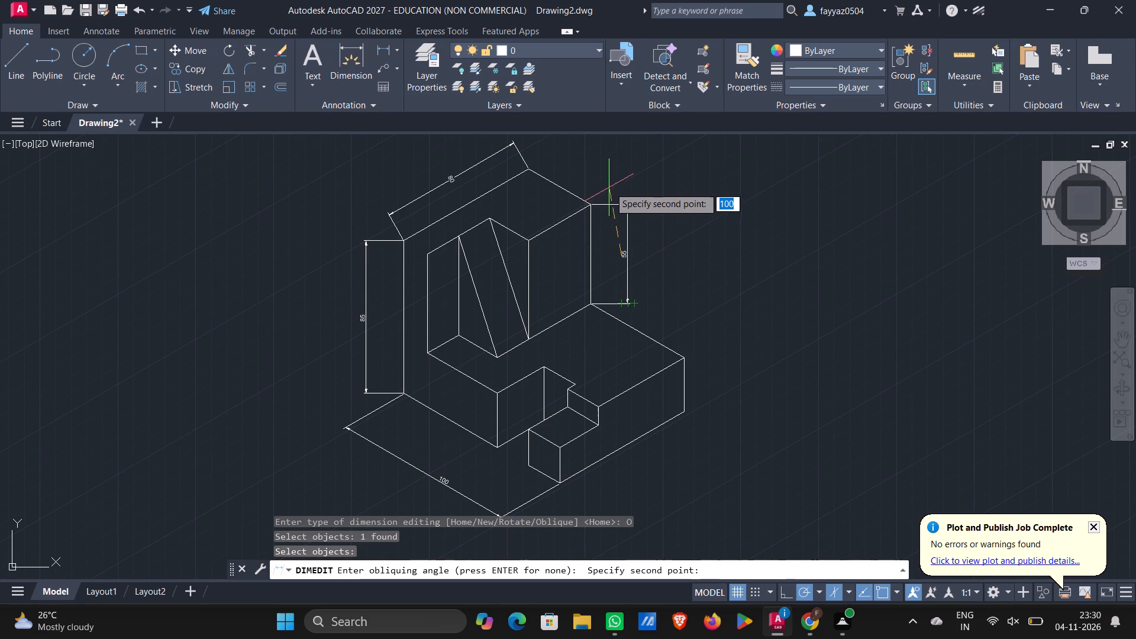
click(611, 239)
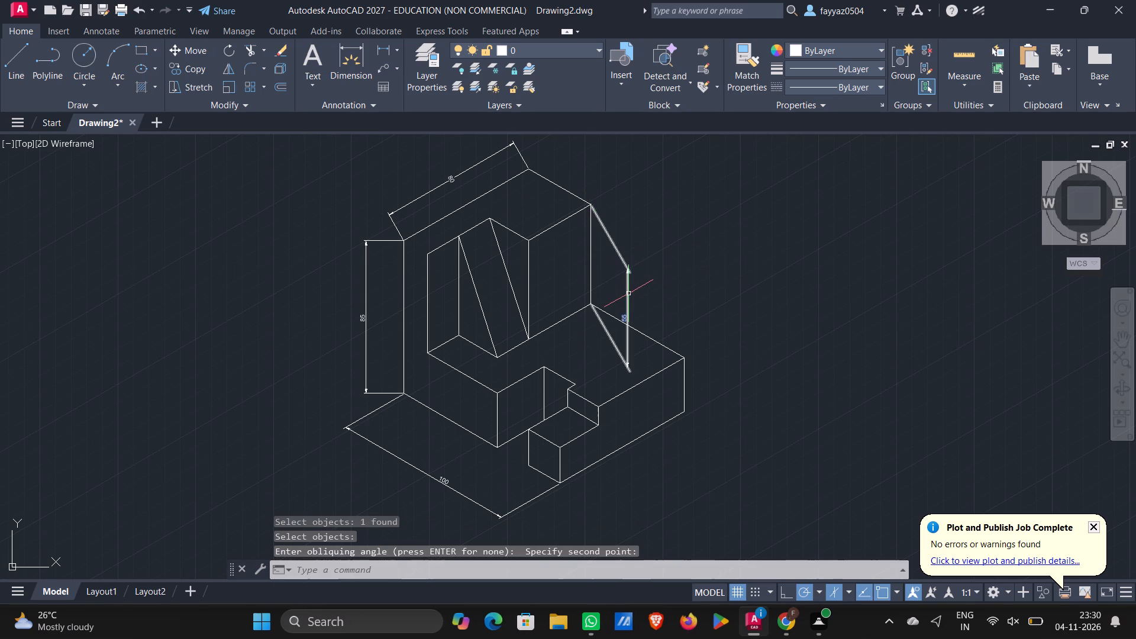
Reapply DIMEDIT Oblique to the right vertical edge's linear dimension, picking two points roughly vertically above each other for the obliquing angle.
click(629, 293)
key(d)
text(imeed)
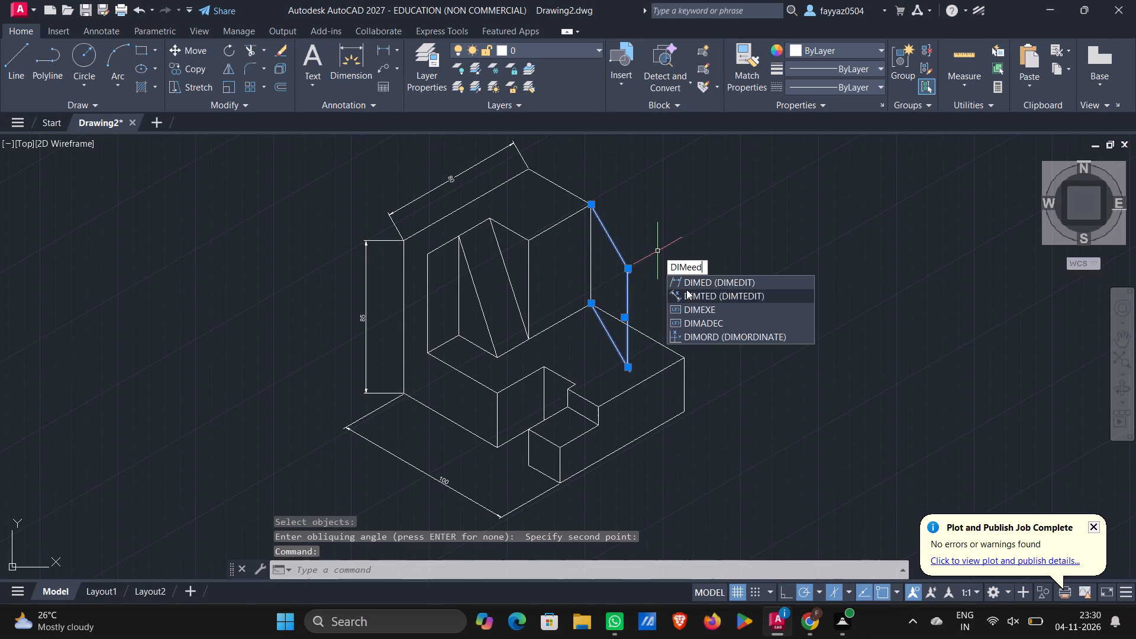
click(688, 282)
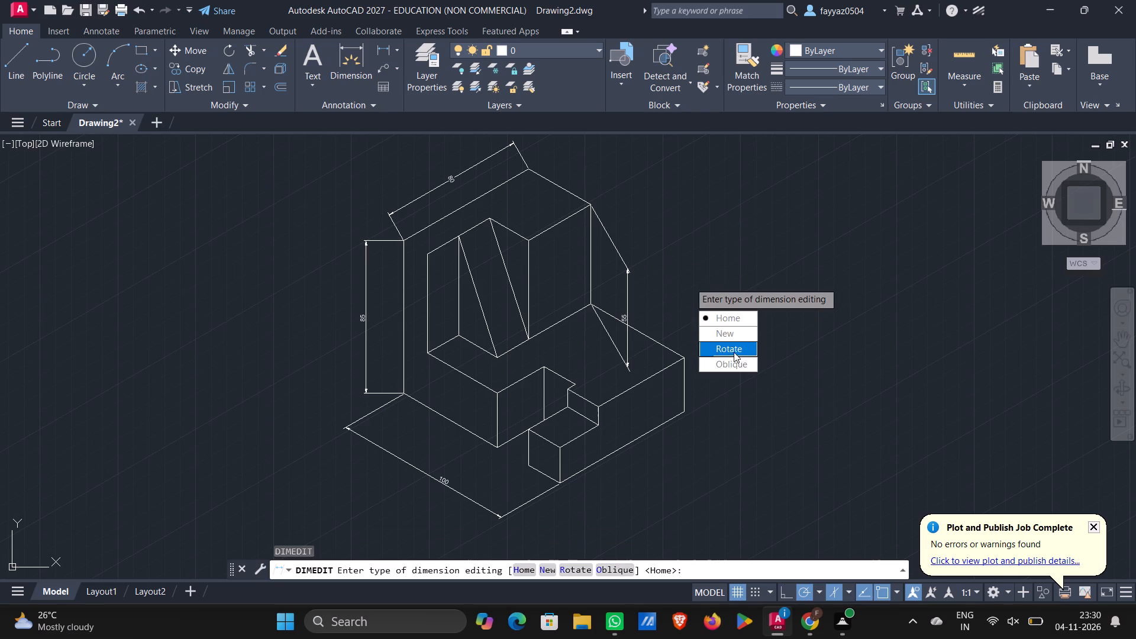
drag(735, 364, 689, 282)
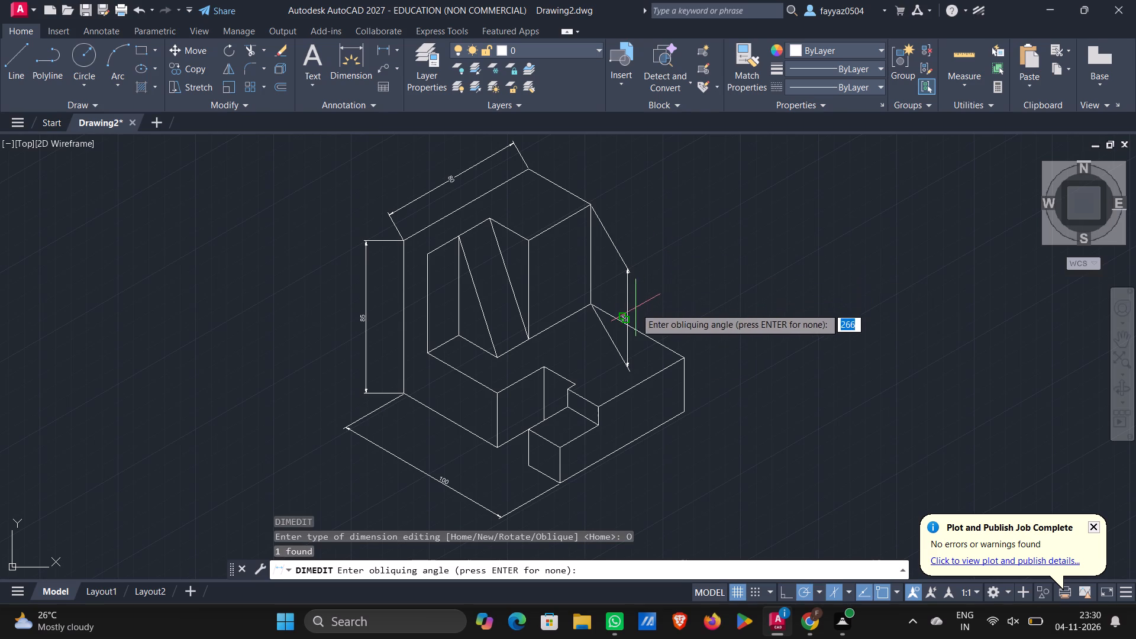
click(625, 319)
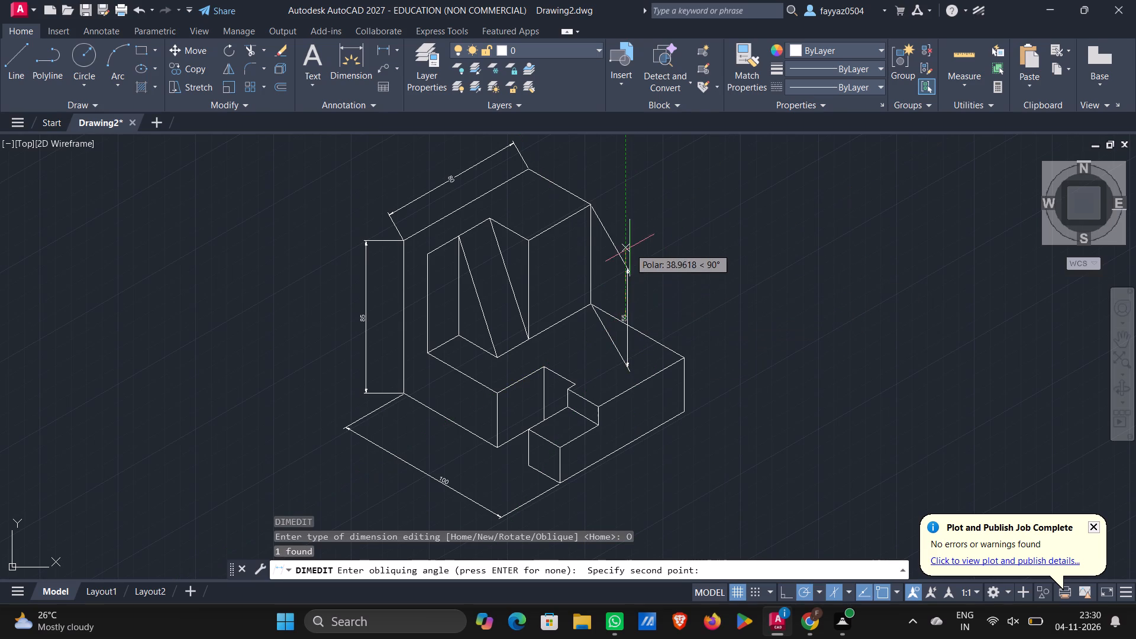
click(618, 183)
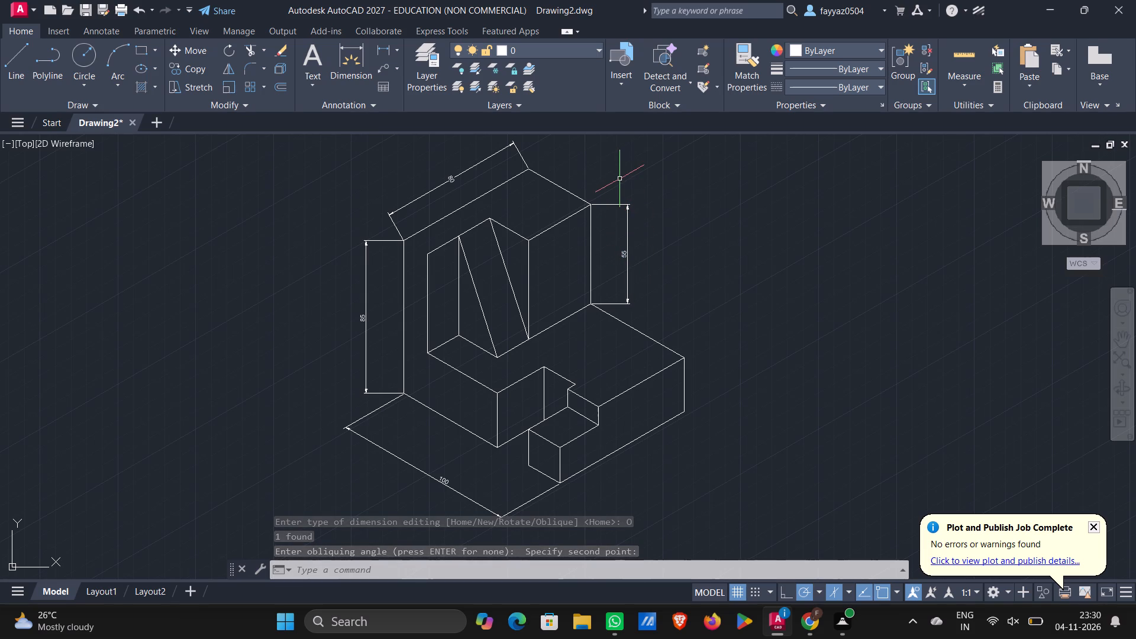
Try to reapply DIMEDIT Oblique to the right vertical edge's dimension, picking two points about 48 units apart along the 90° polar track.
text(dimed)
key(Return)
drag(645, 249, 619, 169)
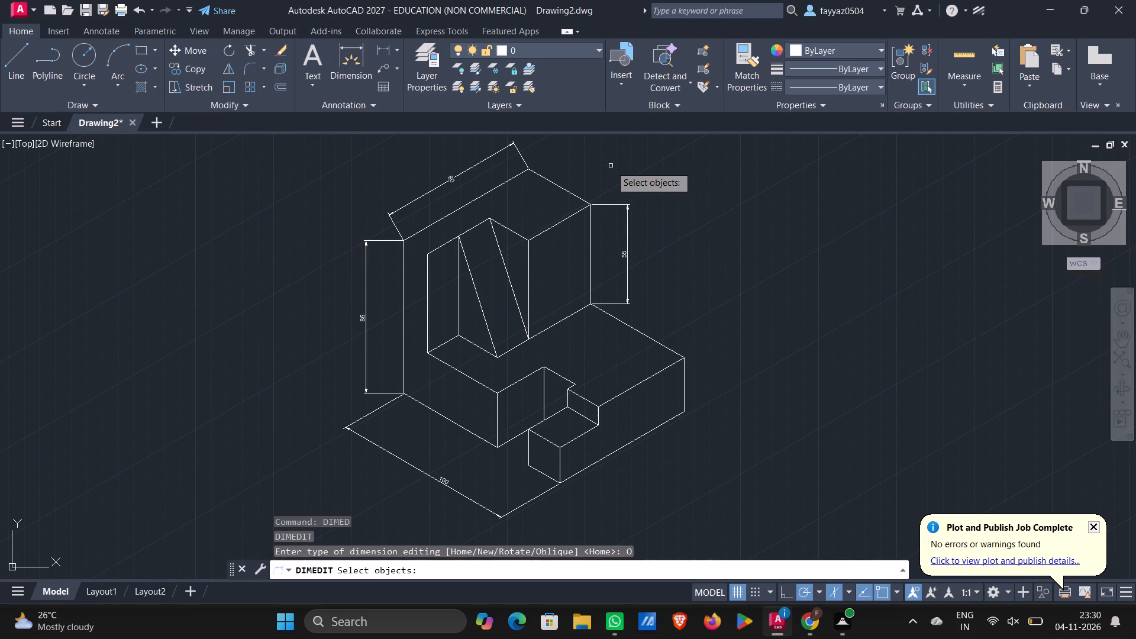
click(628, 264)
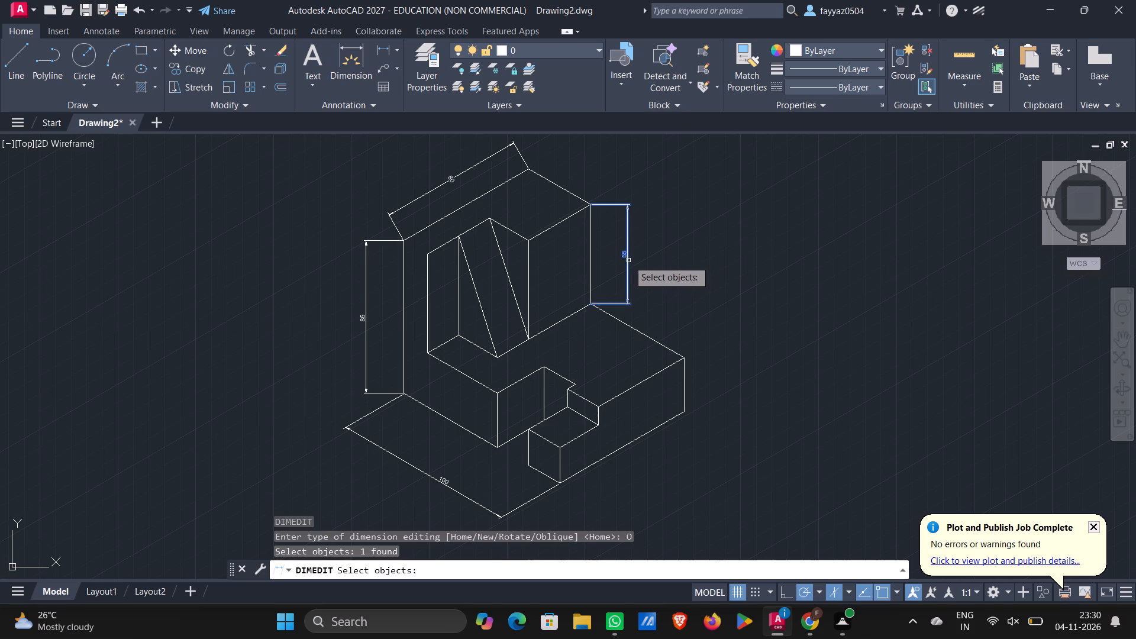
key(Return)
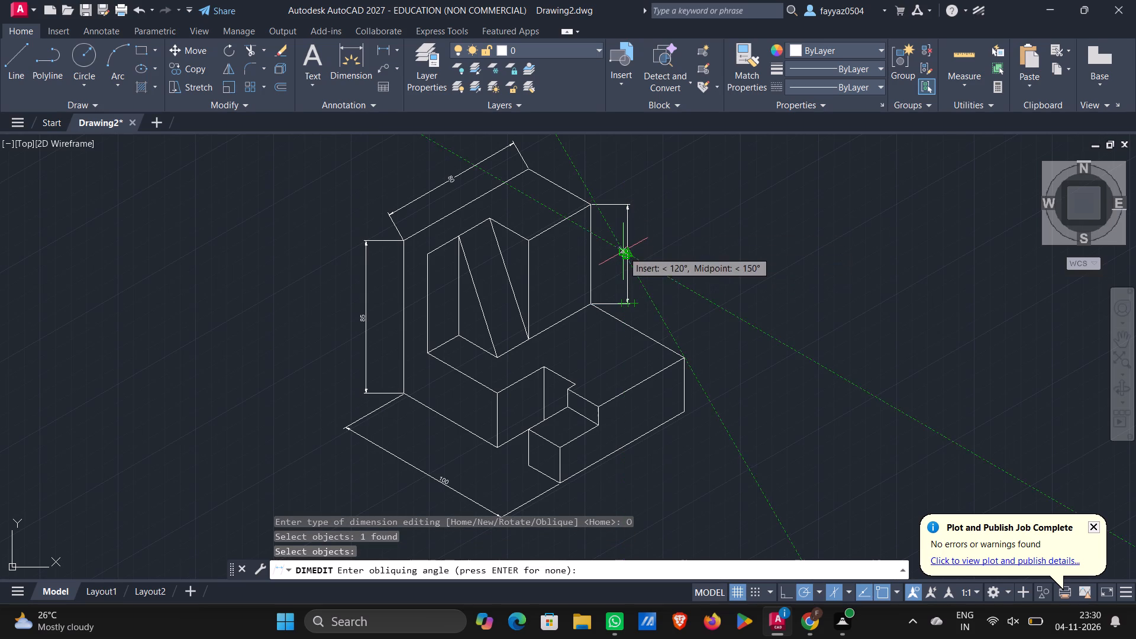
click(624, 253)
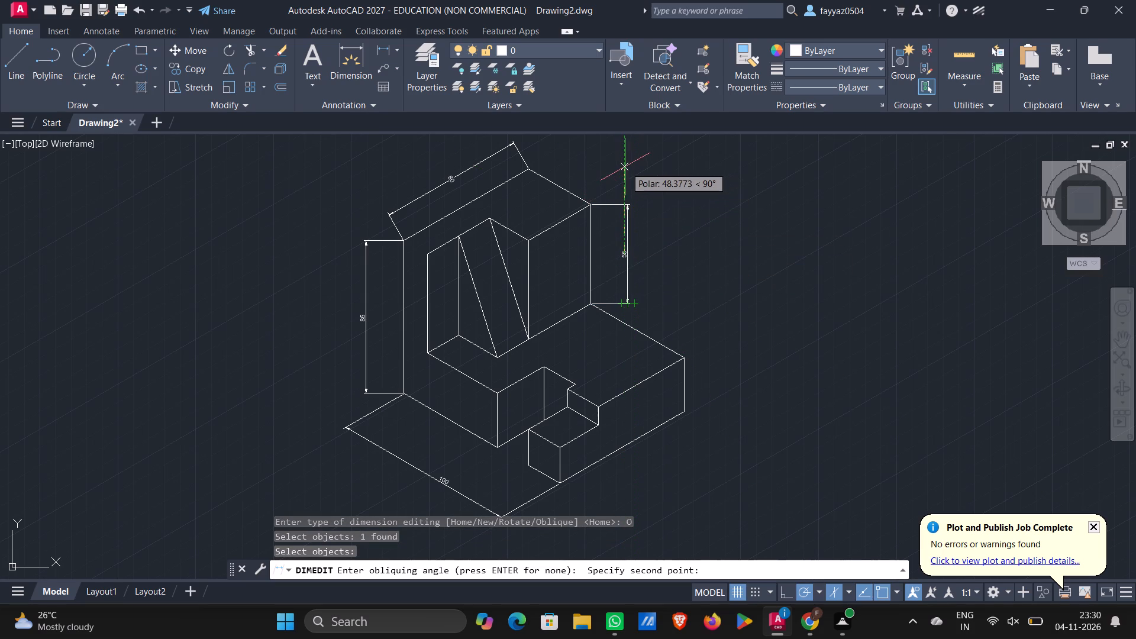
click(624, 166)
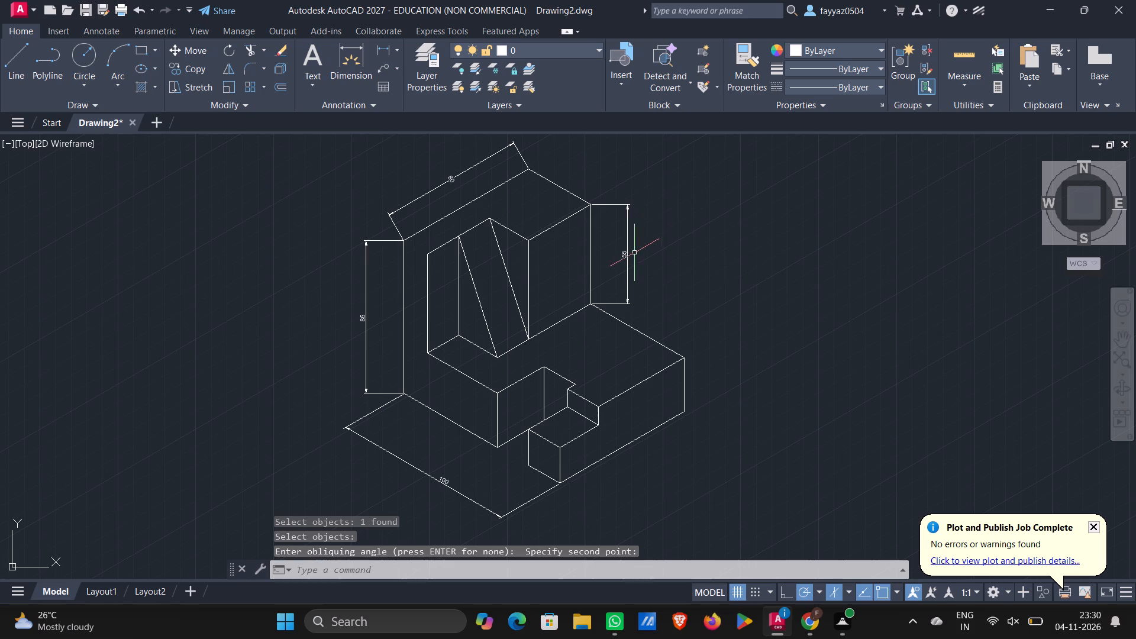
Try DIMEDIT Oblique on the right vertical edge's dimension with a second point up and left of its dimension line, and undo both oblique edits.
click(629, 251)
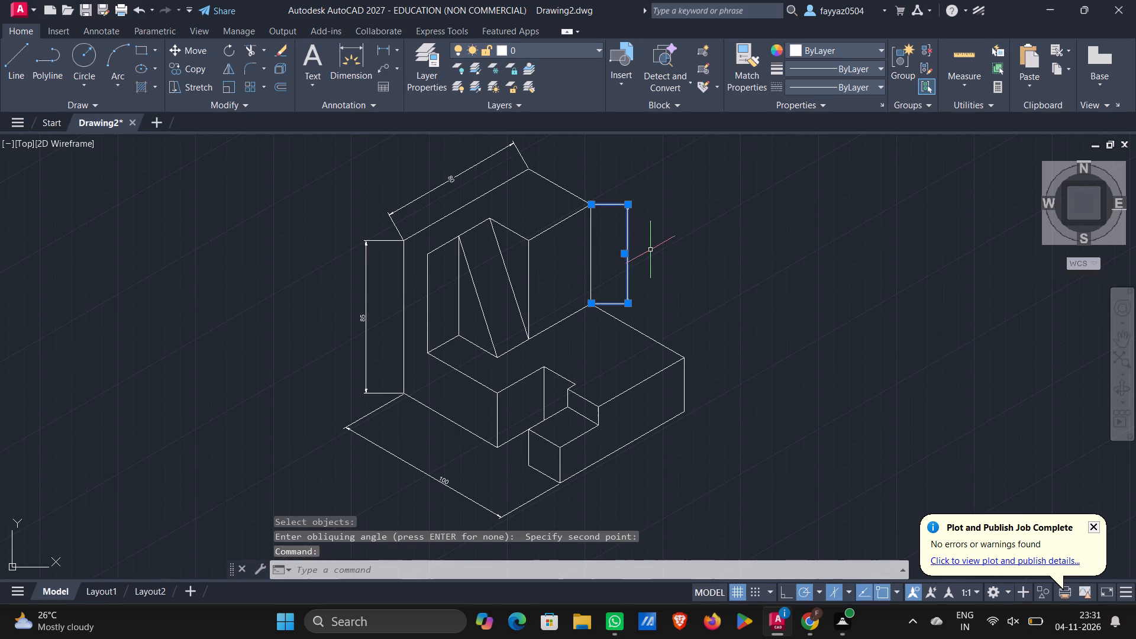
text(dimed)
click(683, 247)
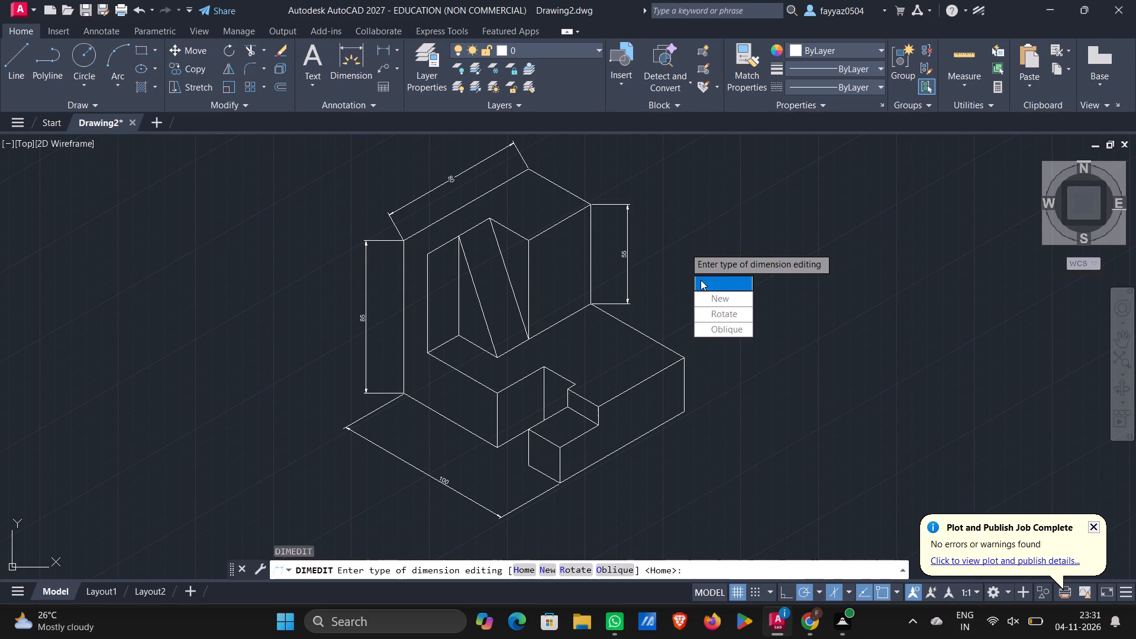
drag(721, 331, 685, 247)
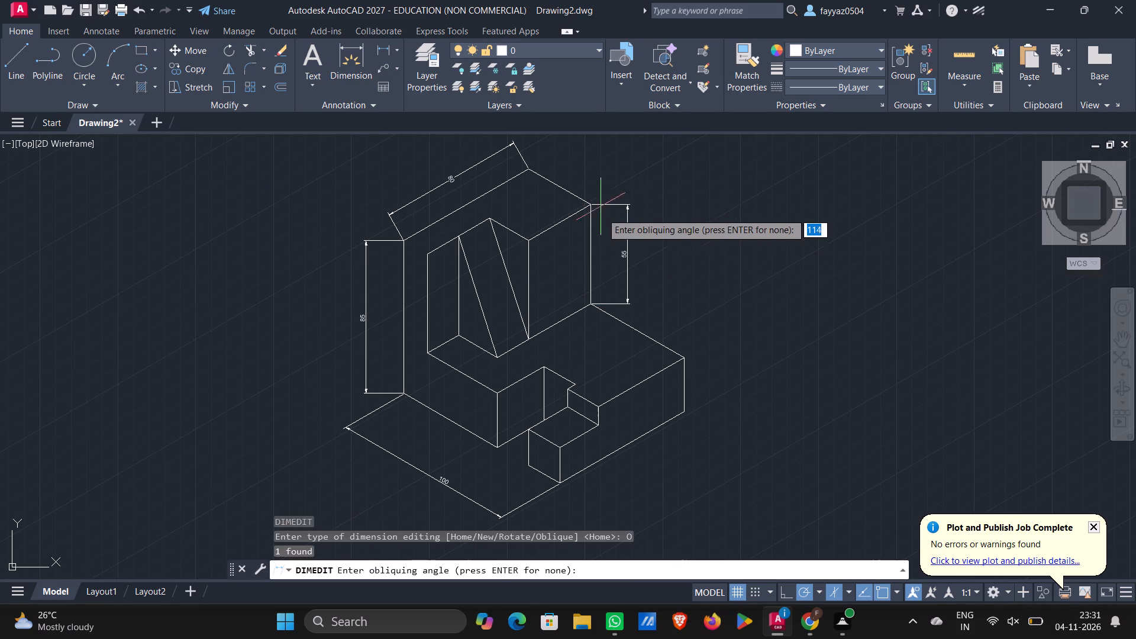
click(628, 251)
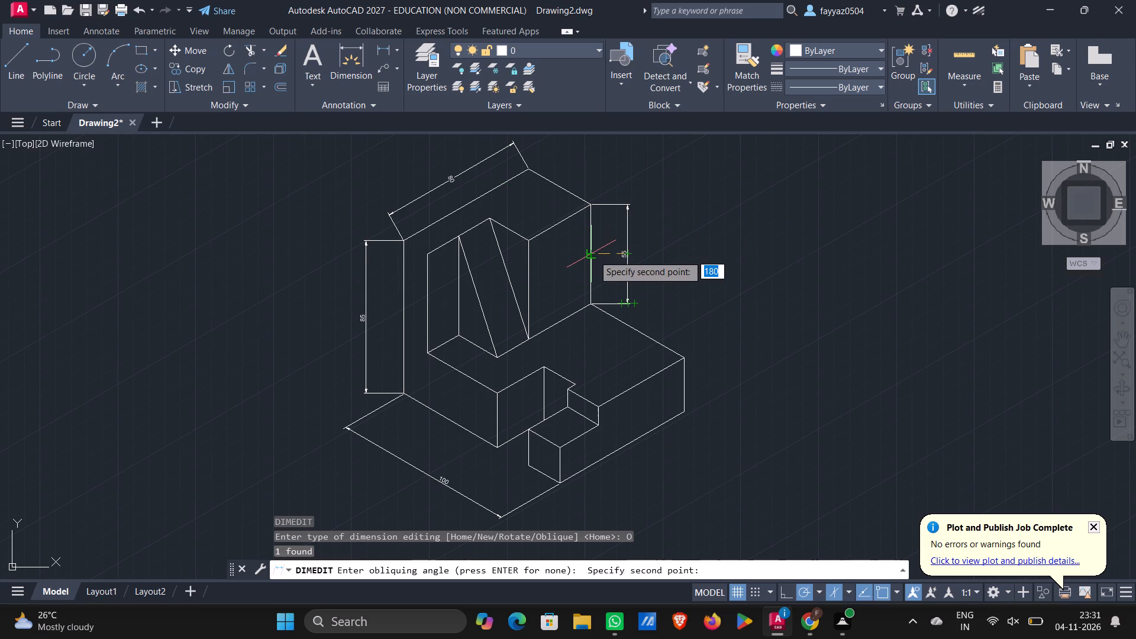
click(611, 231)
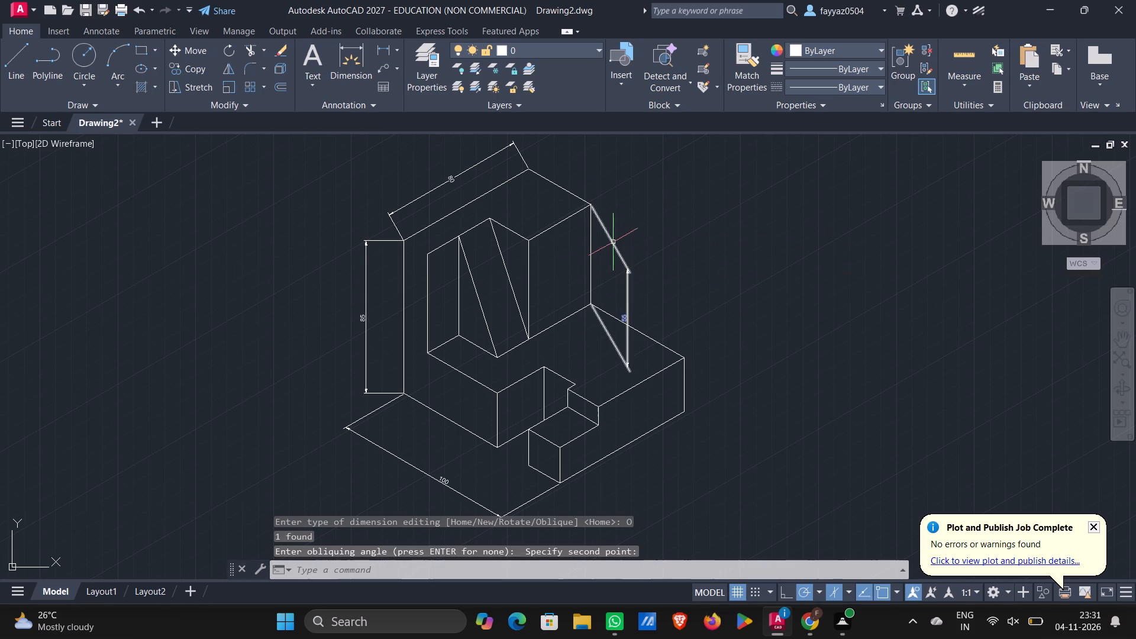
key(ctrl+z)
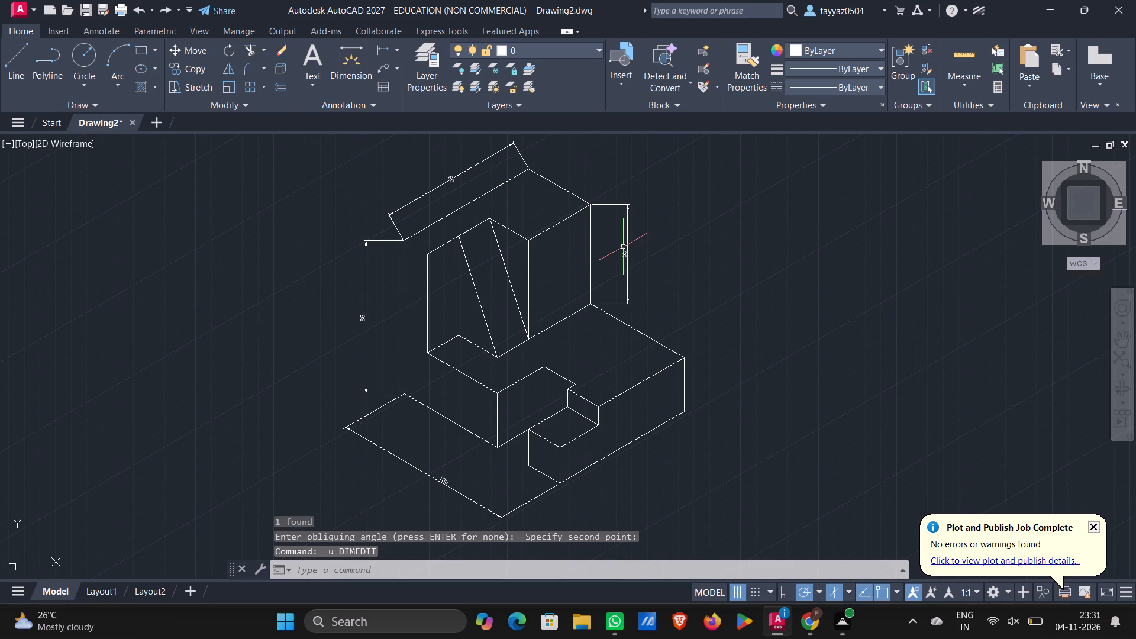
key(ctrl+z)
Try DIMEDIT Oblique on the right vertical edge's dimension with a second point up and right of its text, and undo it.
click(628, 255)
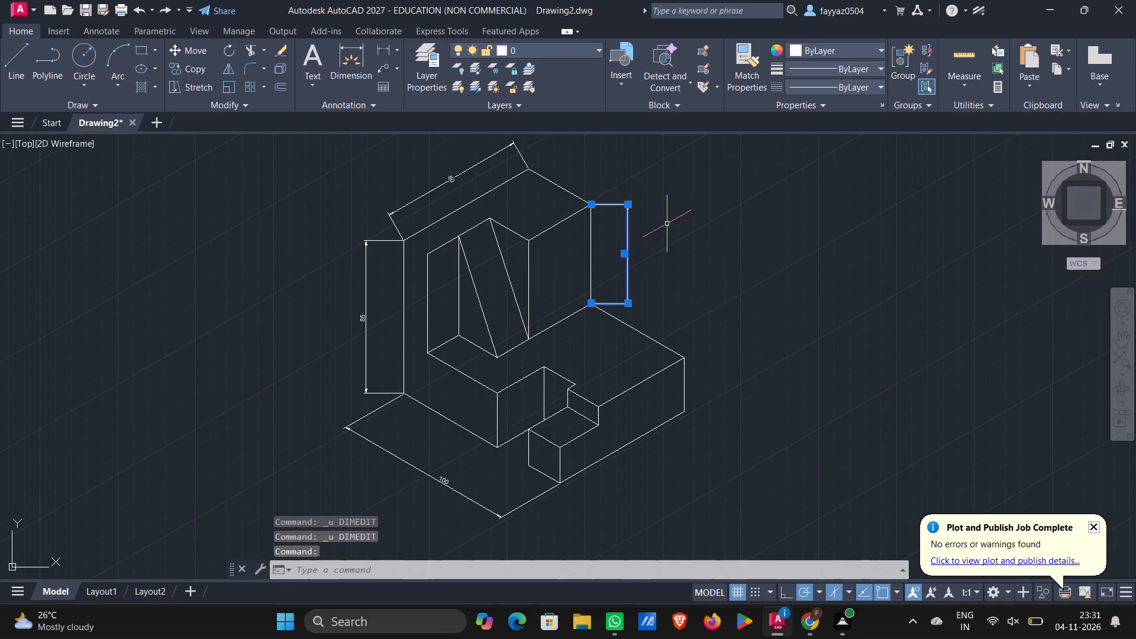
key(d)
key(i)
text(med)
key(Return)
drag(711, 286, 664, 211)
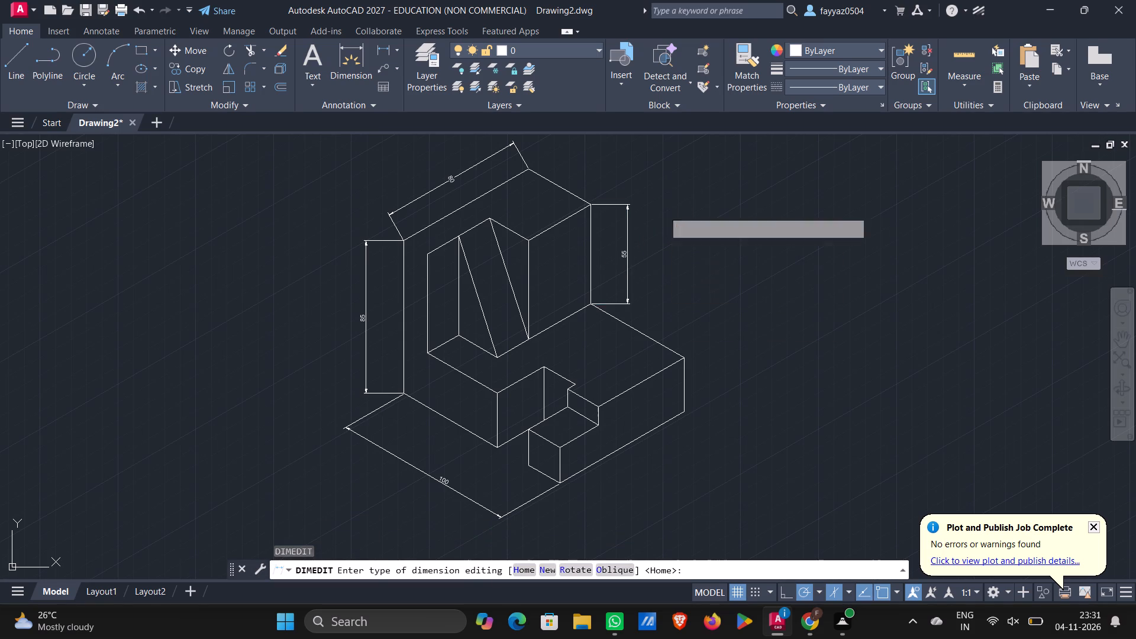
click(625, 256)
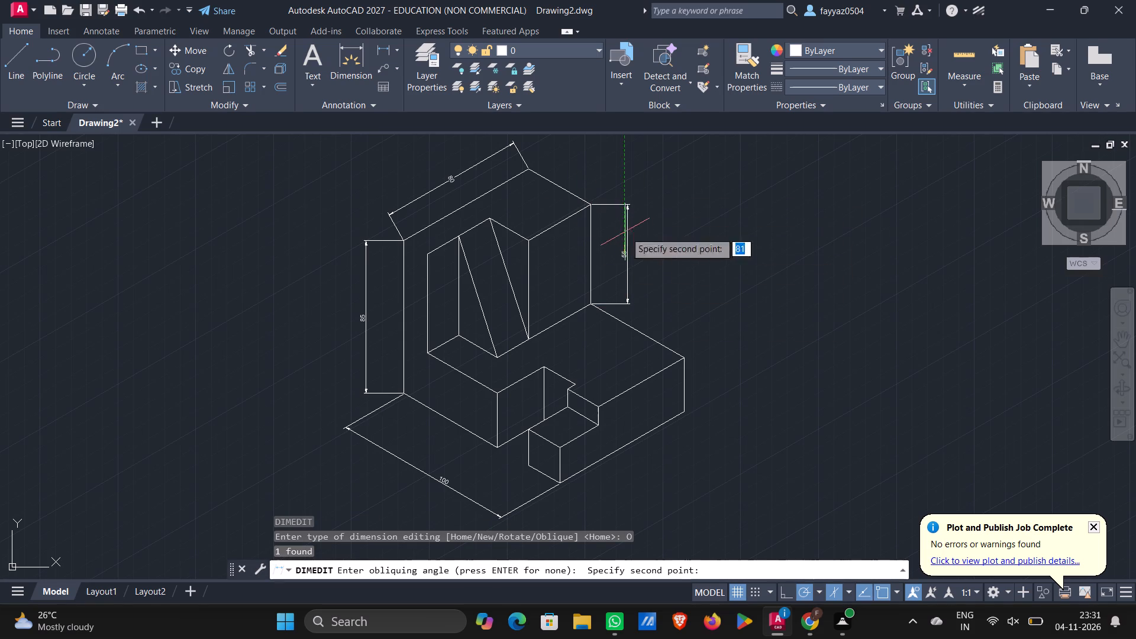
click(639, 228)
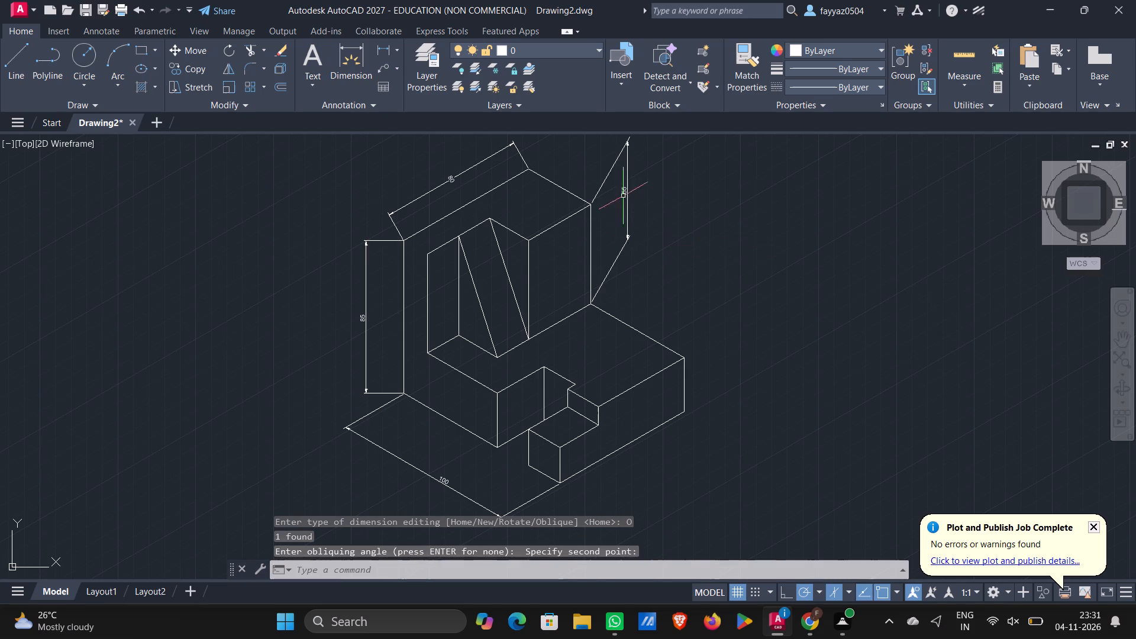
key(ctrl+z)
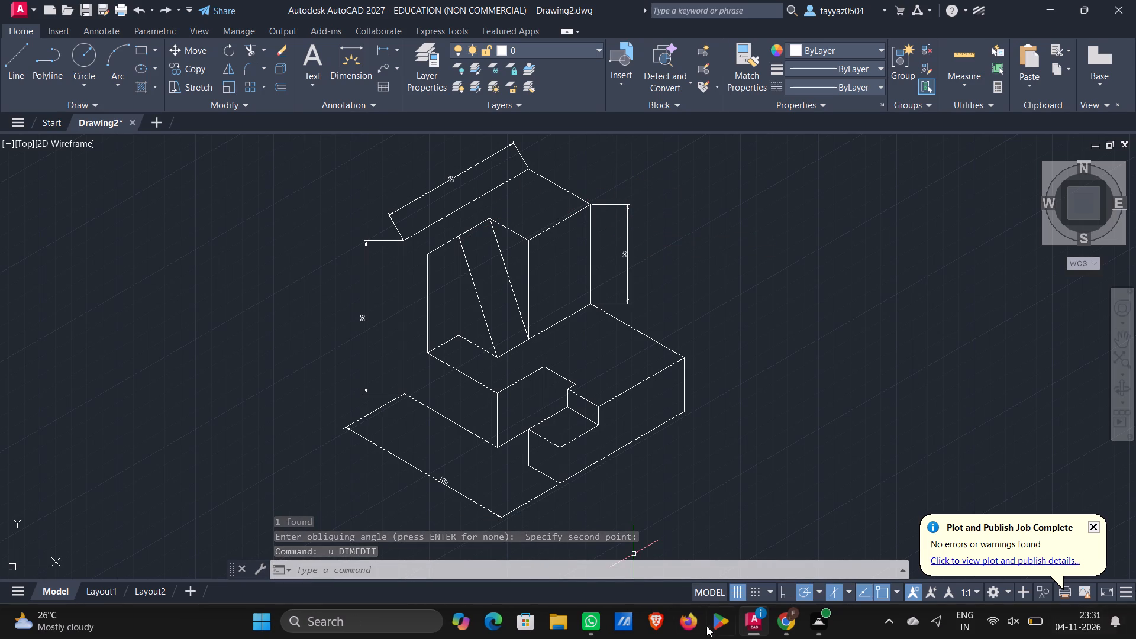
Turn off the grid display in model space.
click(734, 590)
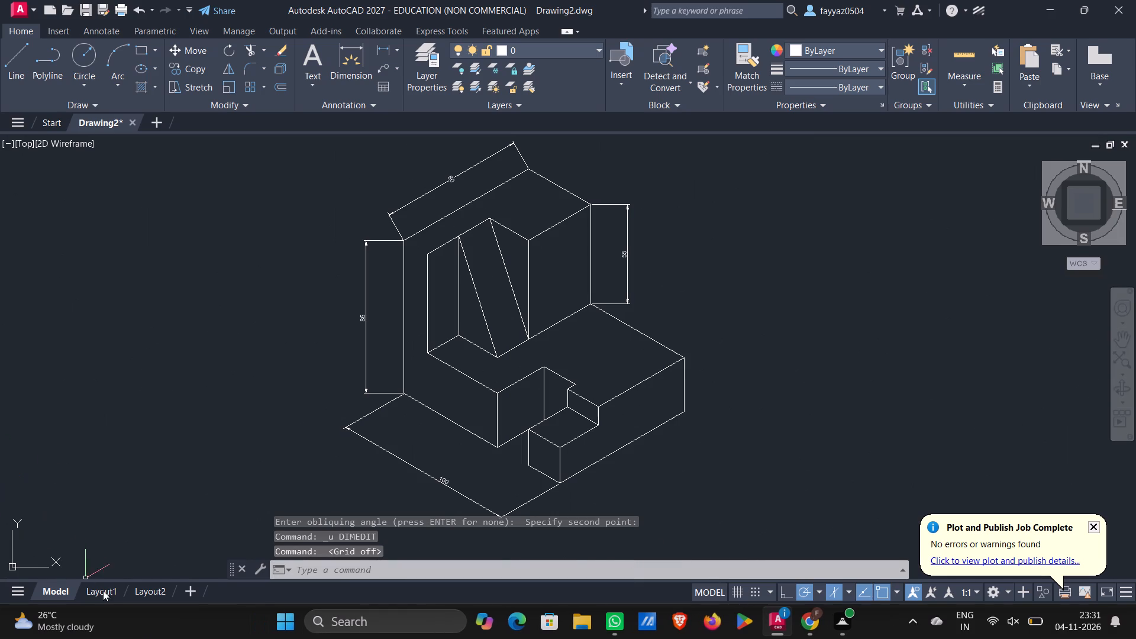
Select the whole part with all its dimensions and switch to Layout1.
click(327, 137)
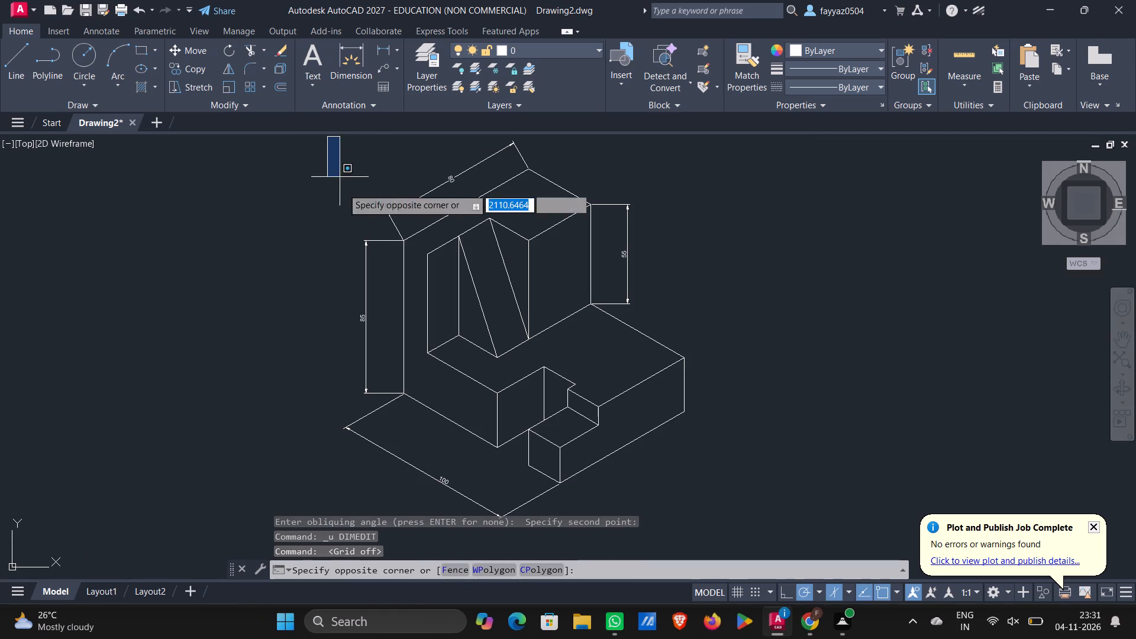
click(734, 515)
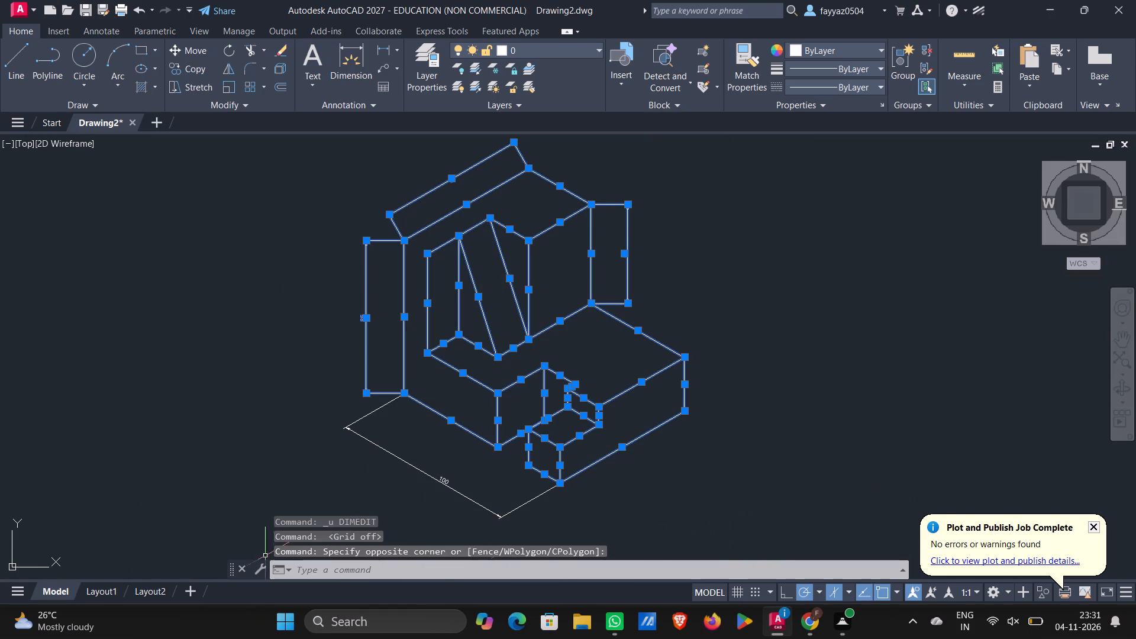
click(441, 477)
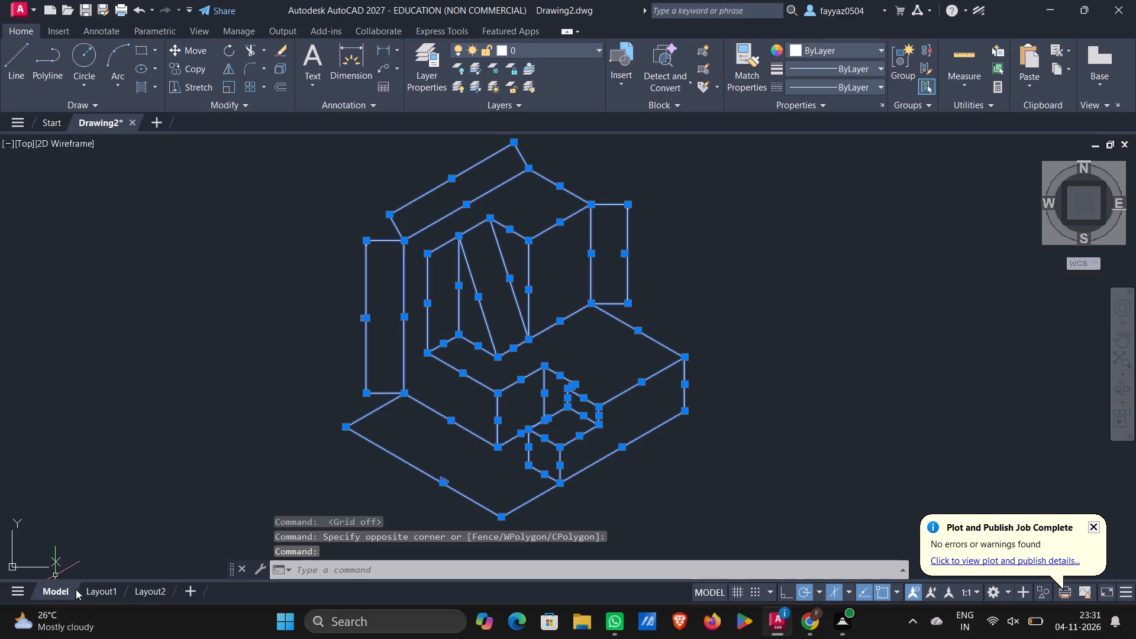
click(102, 591)
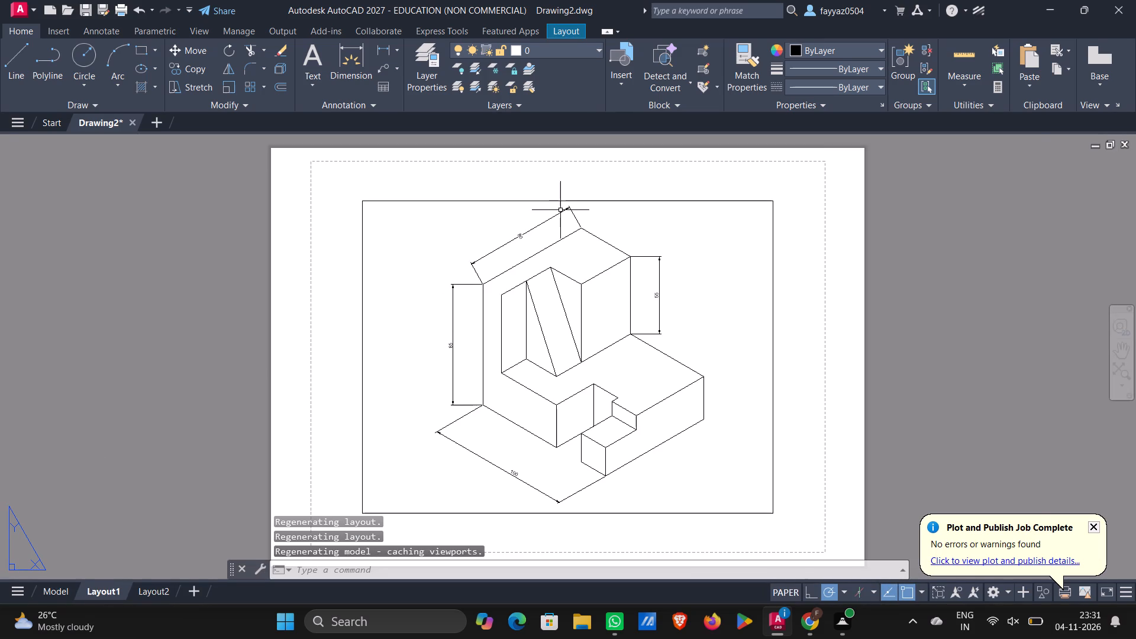
middle_drag(562, 210, 535, 160)
scroll(566, 210, up, 1)
scroll(523, 262, down, 1)
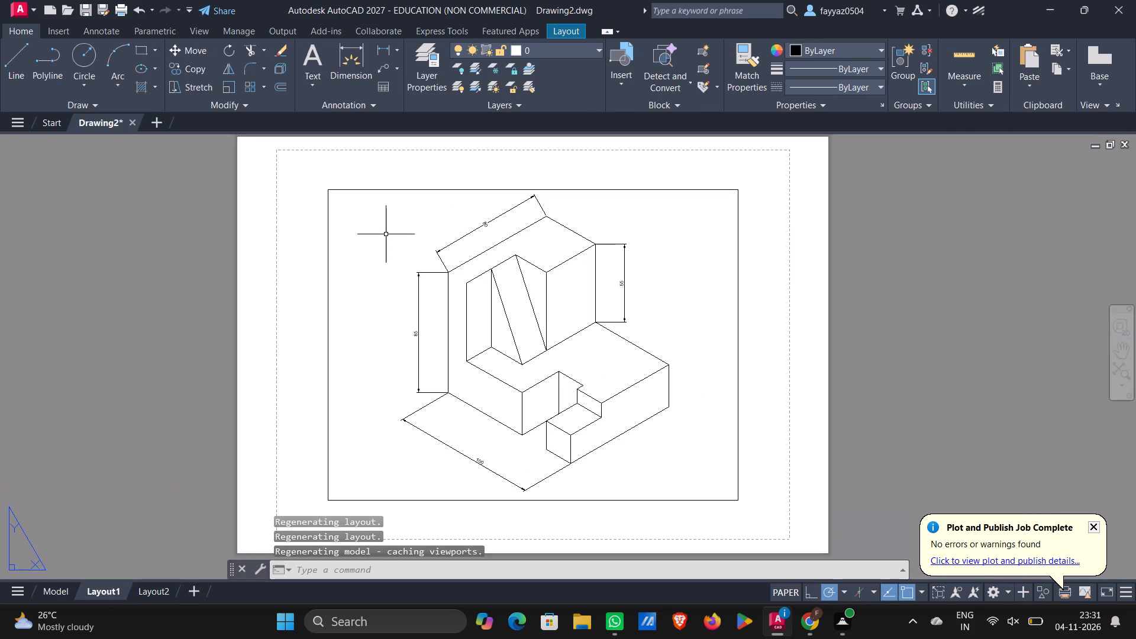
Stretch the Layout1 viewport's two upper corners and lower right corner outward to nearly fill the sheet's printable area.
click(333, 190)
click(330, 191)
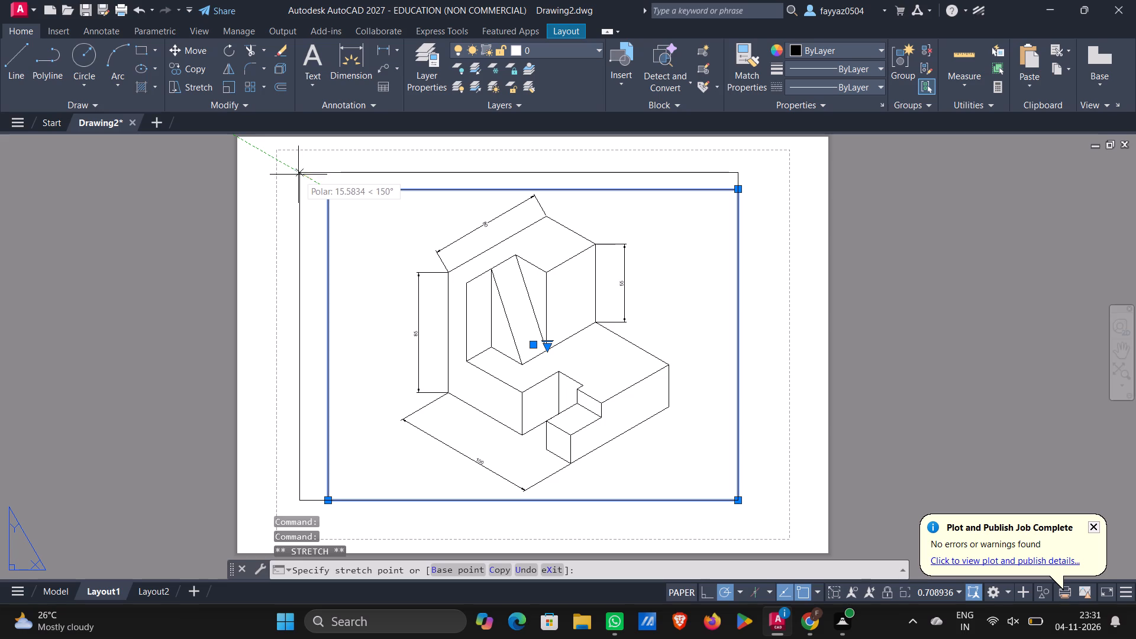
click(285, 156)
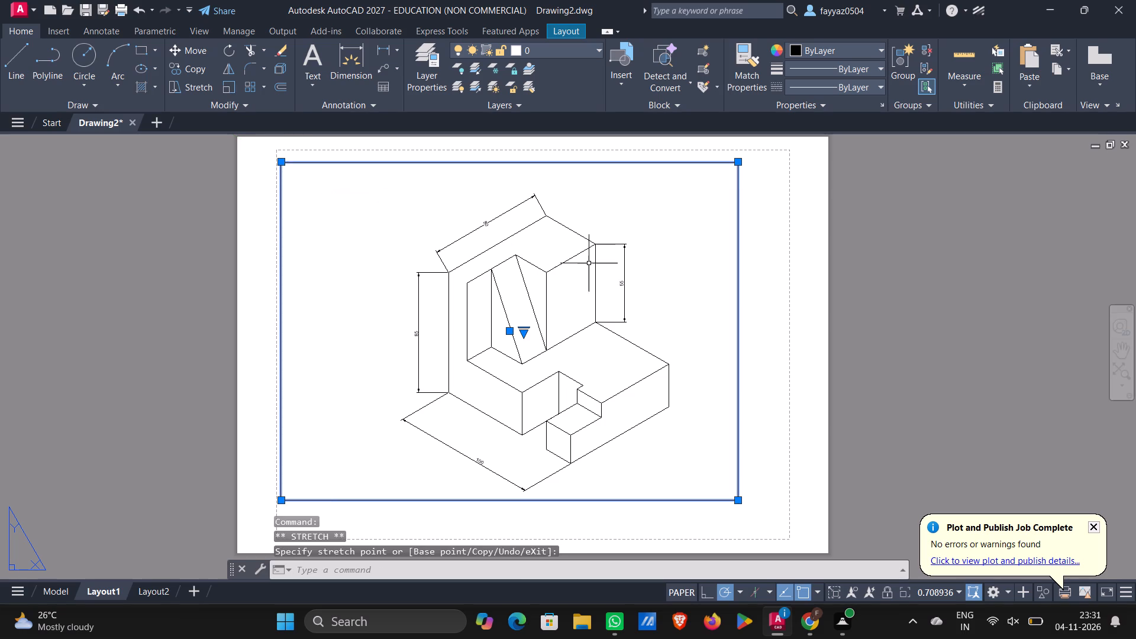
click(736, 165)
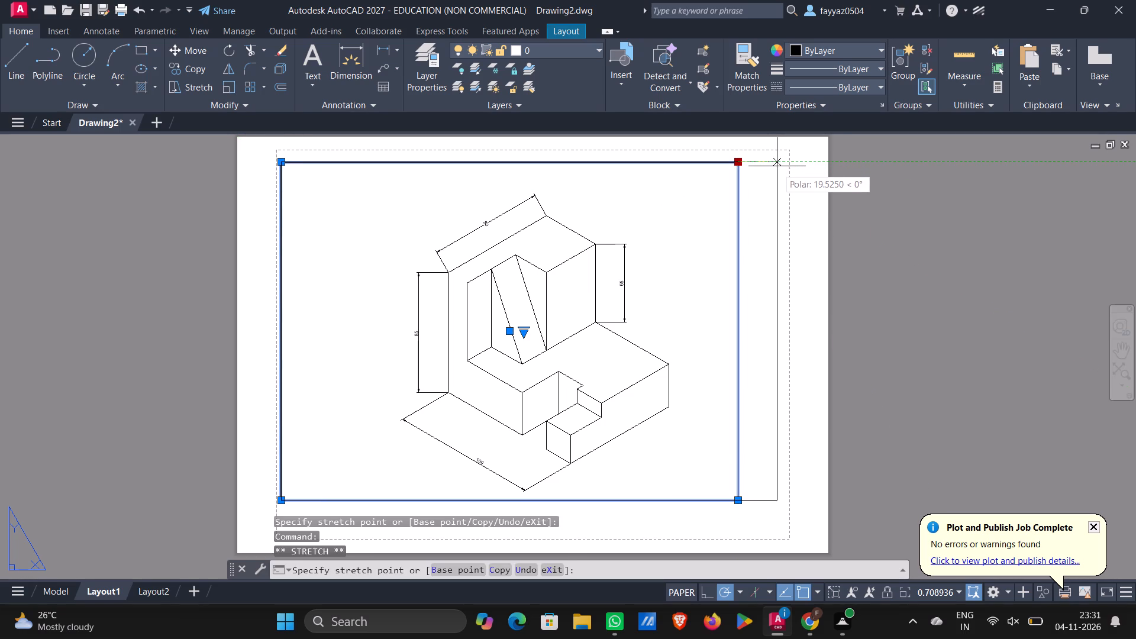
click(777, 161)
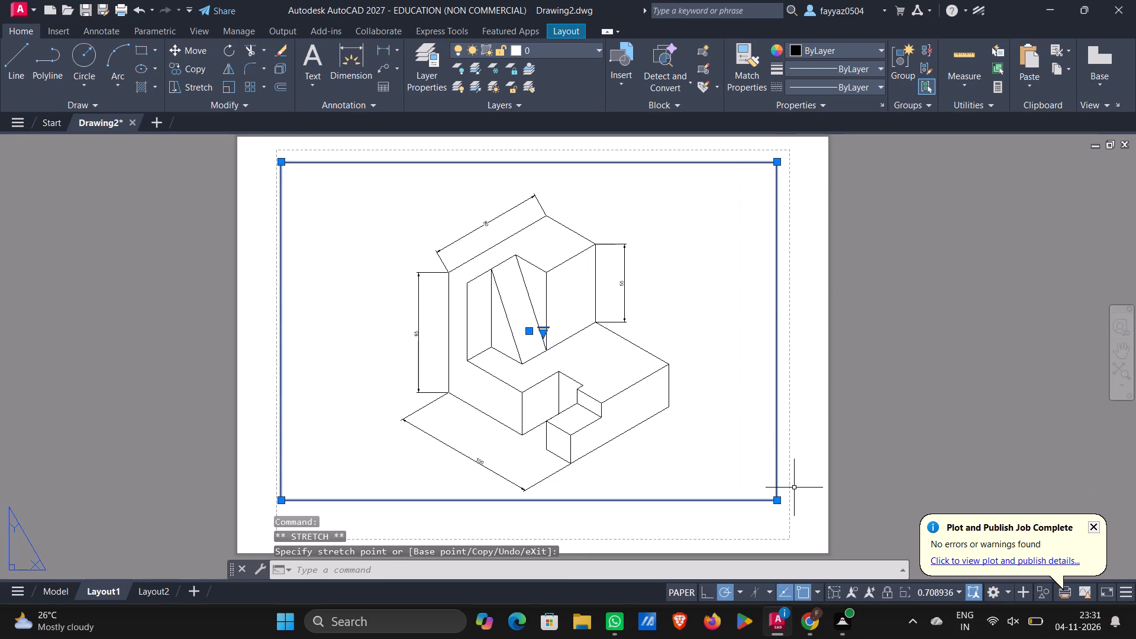
click(776, 499)
click(788, 524)
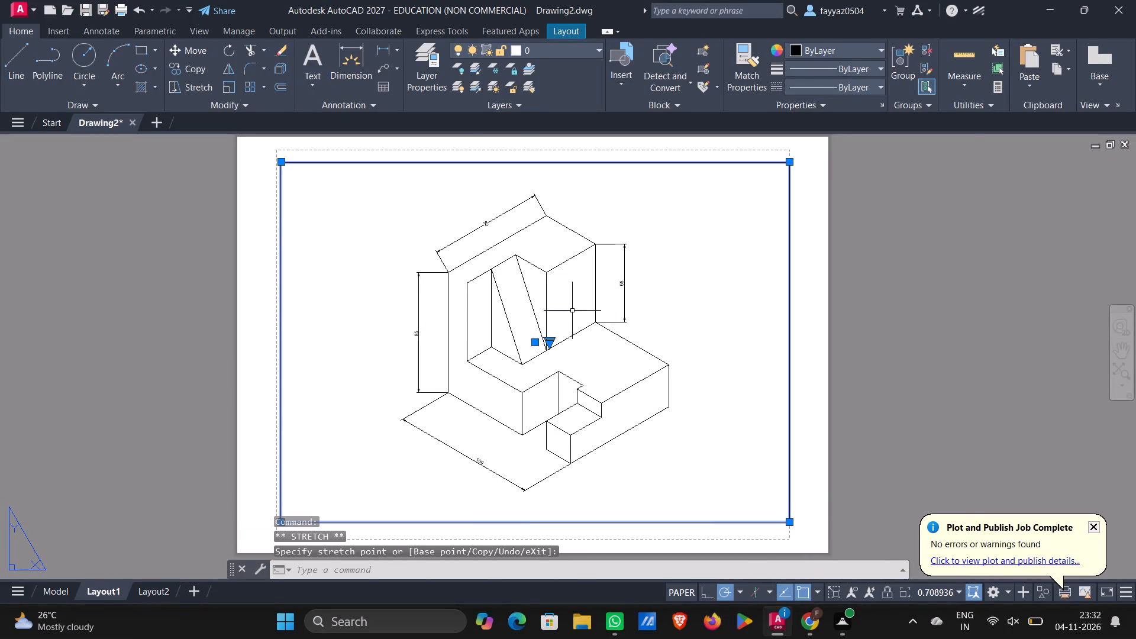
key(Escape)
Activate the Layout1 viewport, shift the part within it at a scale of about 0.70, and return to paper space.
scroll(580, 325, up, 1)
scroll(578, 329, down, 2)
double_click(553, 323)
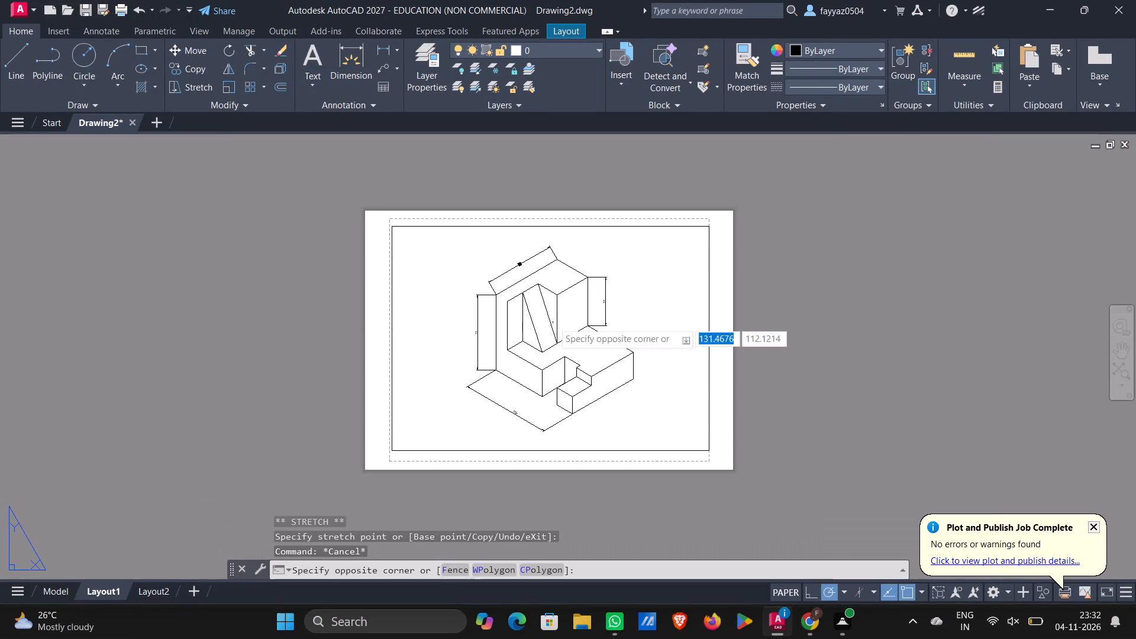
scroll(557, 324, up, 1)
scroll(556, 325, down, 1)
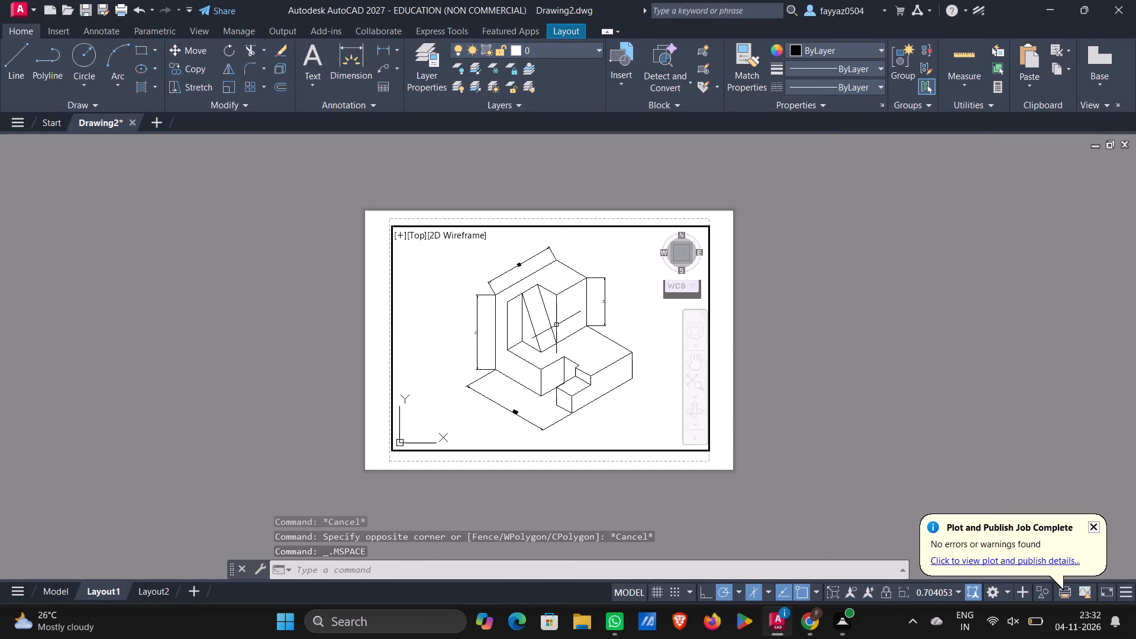
middle_drag(558, 331, 527, 340)
middle_drag(531, 324, 543, 311)
scroll(536, 324, up, 1)
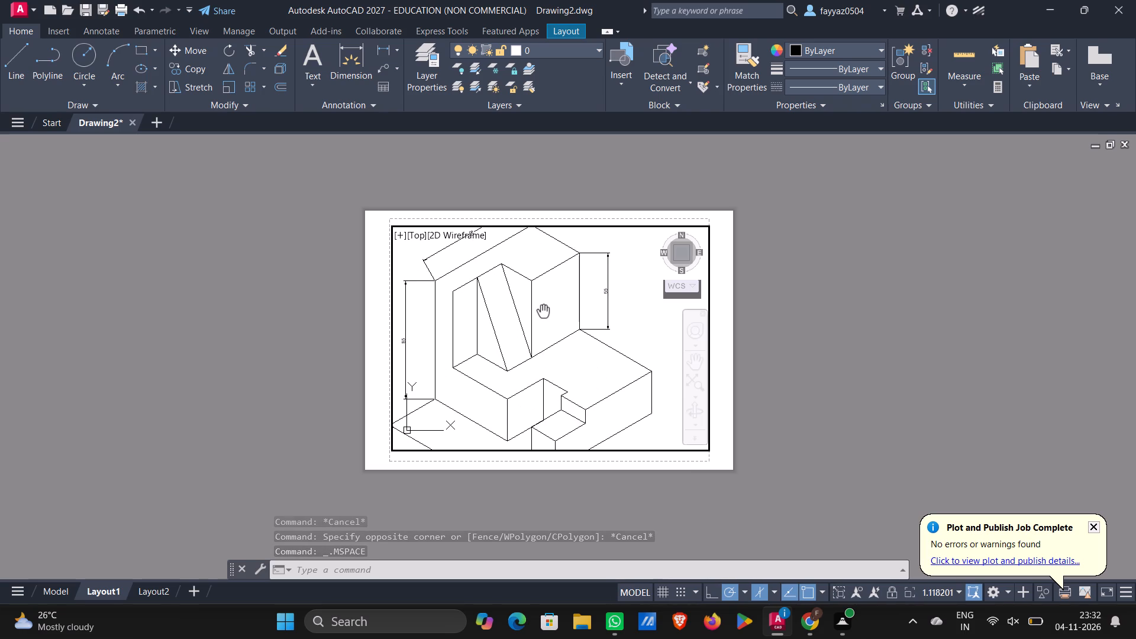
middle_drag(543, 311, 544, 315)
scroll(545, 317, down, 1)
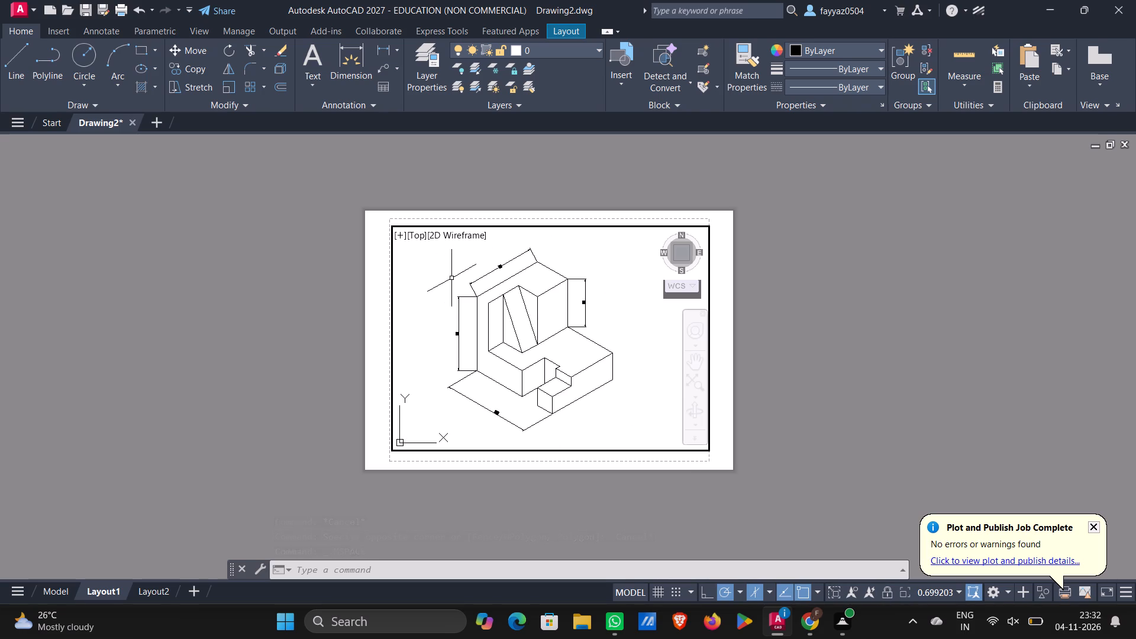
key(Escape)
double_click(769, 294)
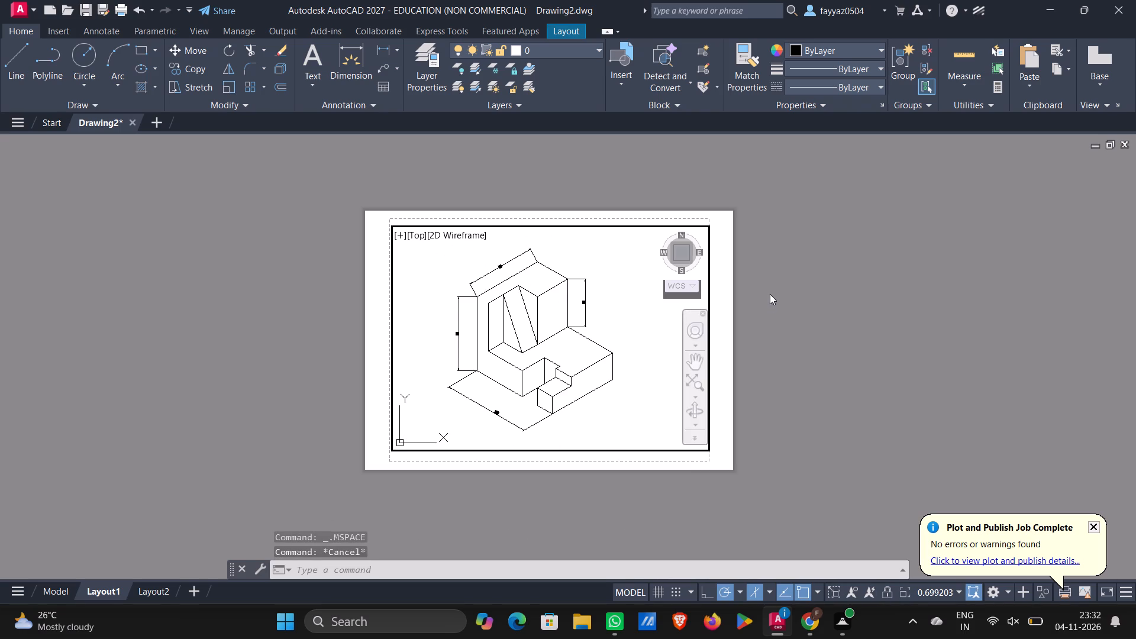
Add an aligned dimension along the base's long lower right edge, placed just outside the part in paper space.
scroll(581, 318, up, 2)
middle_drag(519, 304, 607, 269)
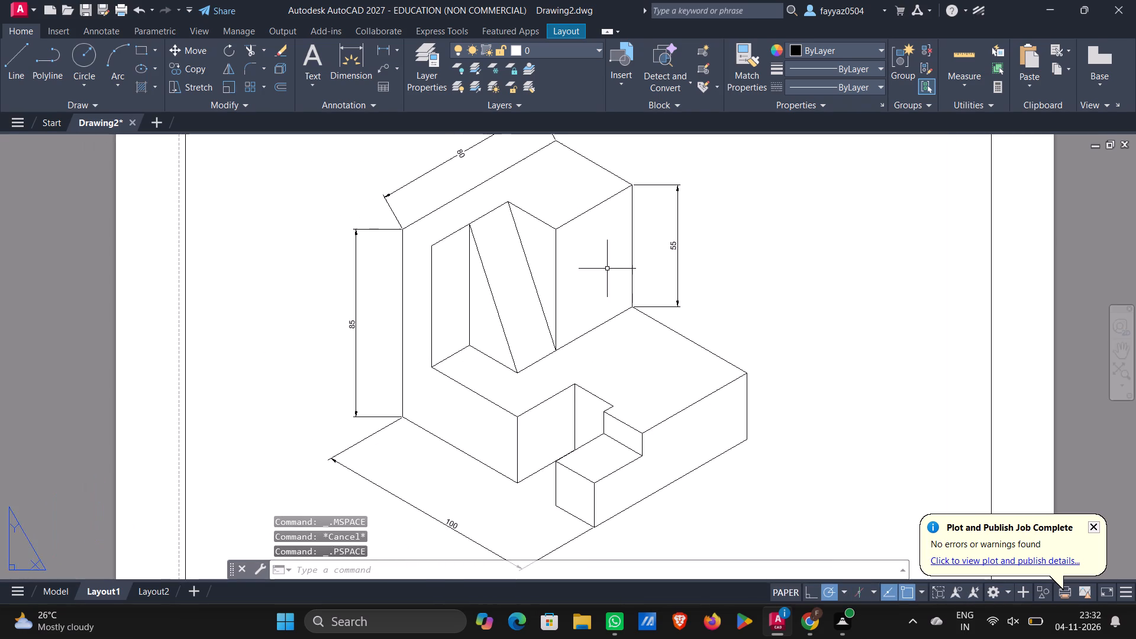
scroll(607, 269, down, 1)
key(d)
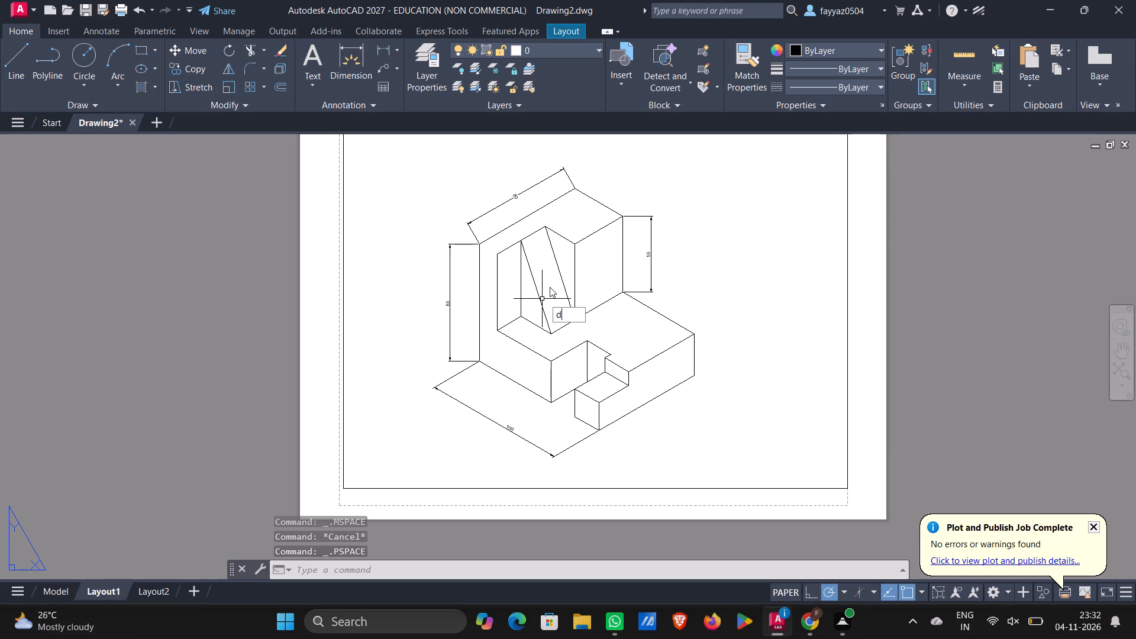
key(a)
key(l)
key(Return)
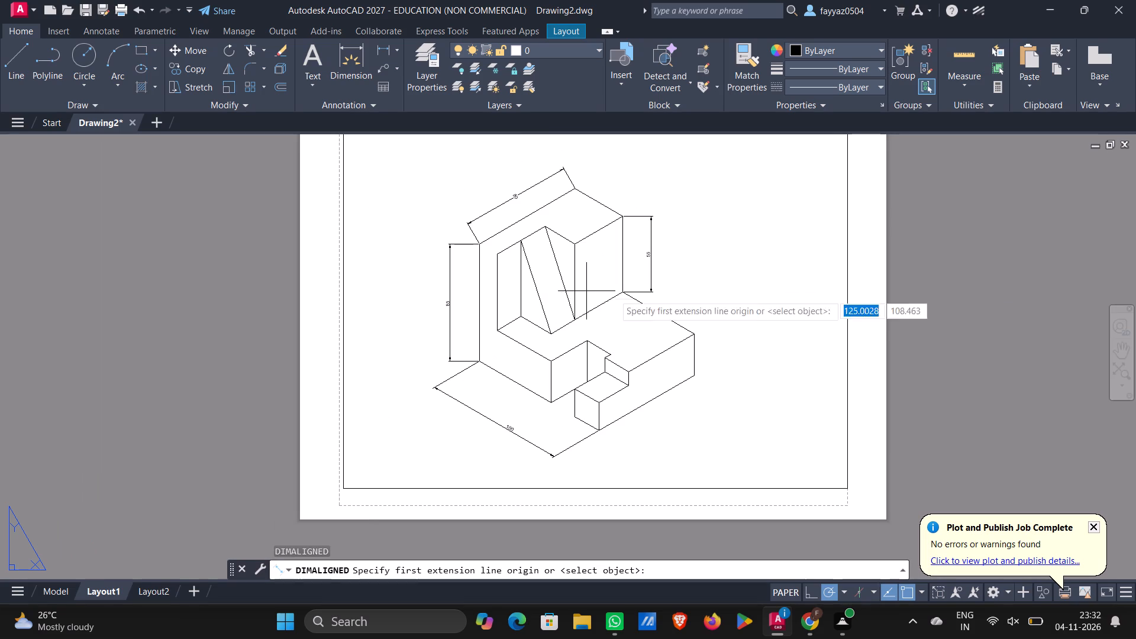
click(692, 378)
click(604, 429)
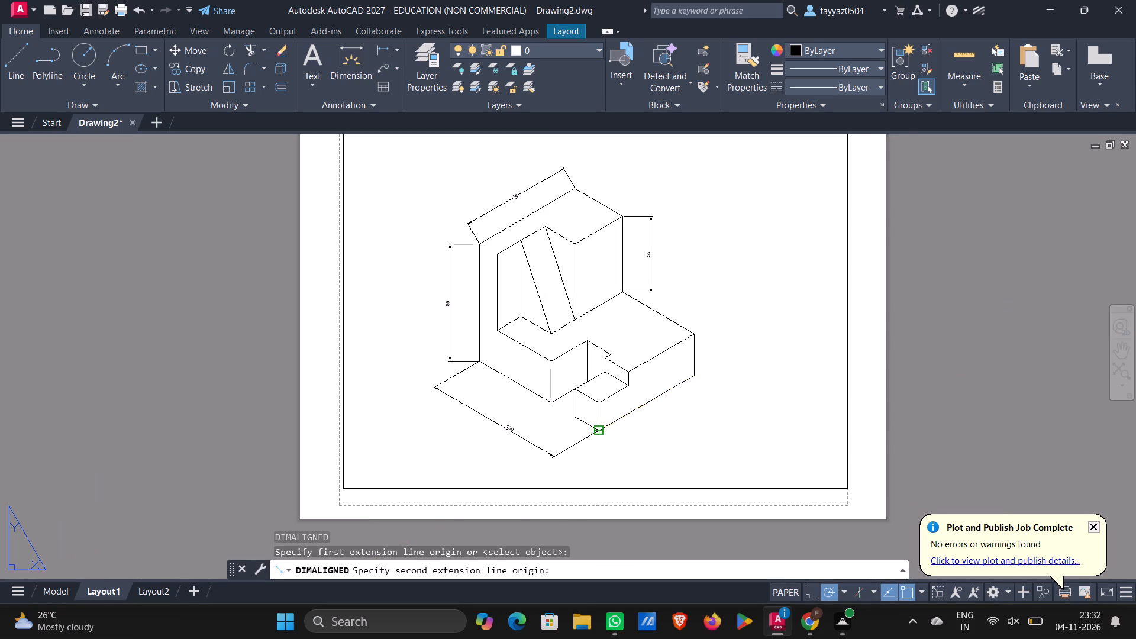
click(629, 444)
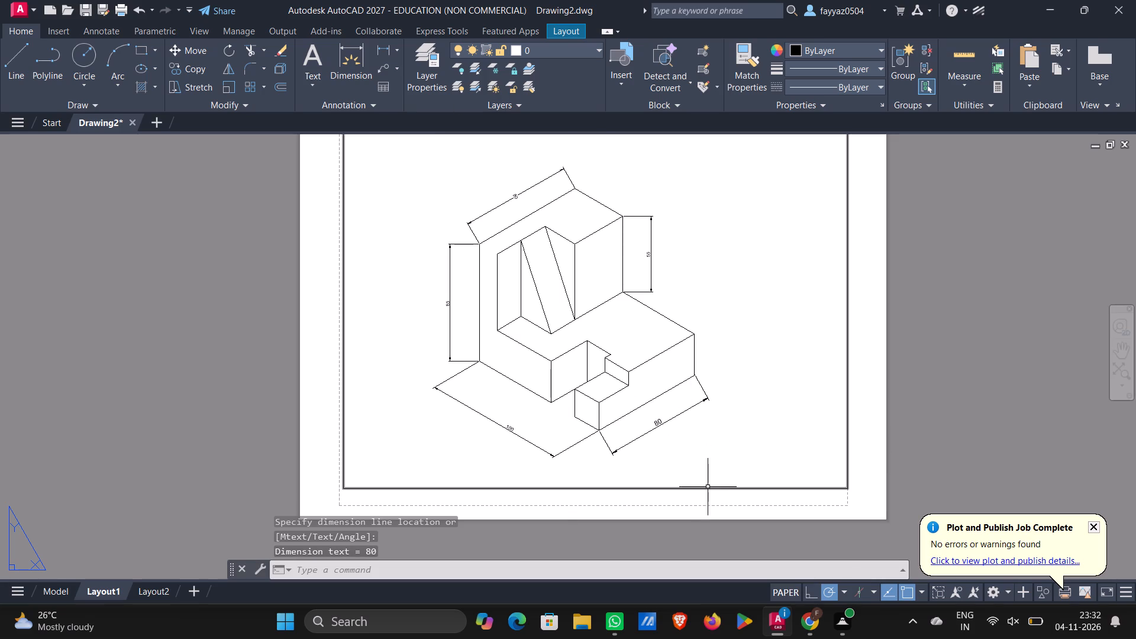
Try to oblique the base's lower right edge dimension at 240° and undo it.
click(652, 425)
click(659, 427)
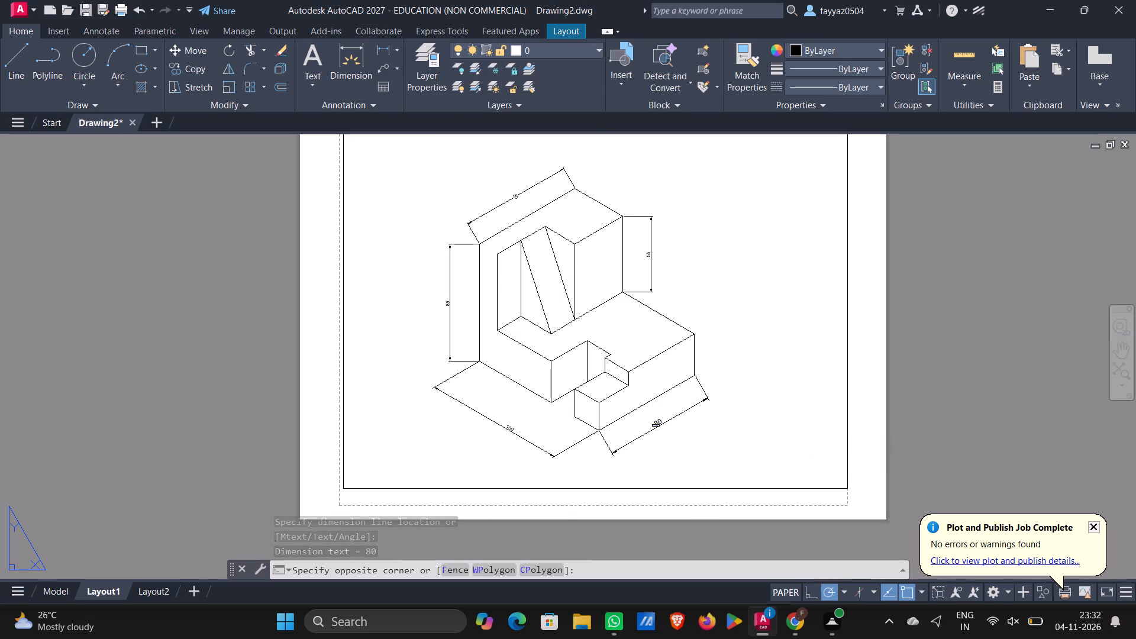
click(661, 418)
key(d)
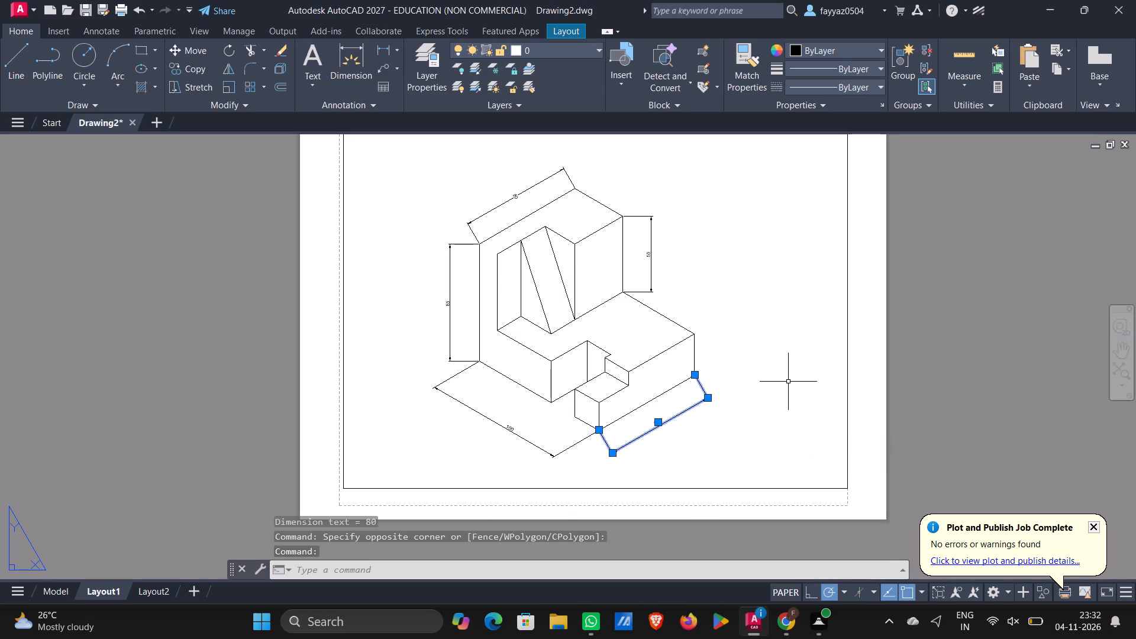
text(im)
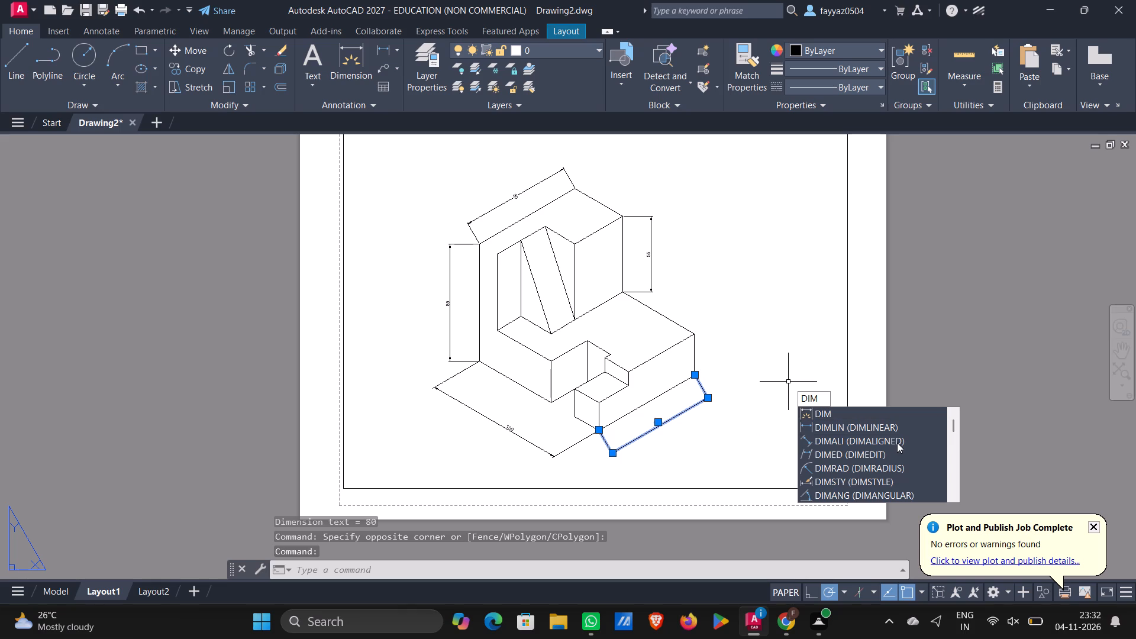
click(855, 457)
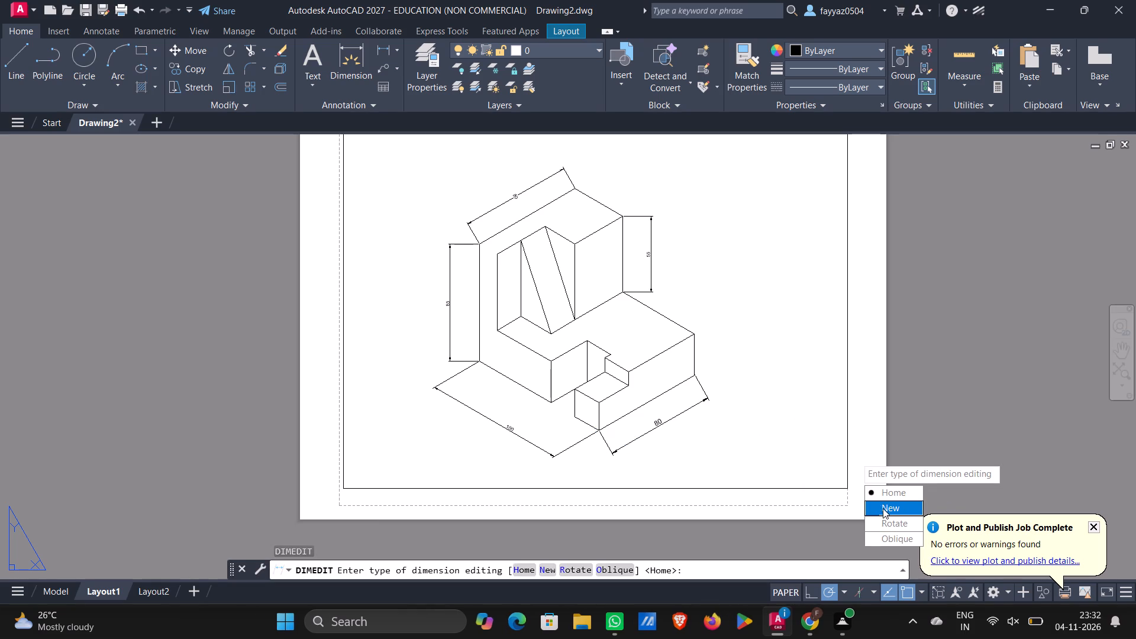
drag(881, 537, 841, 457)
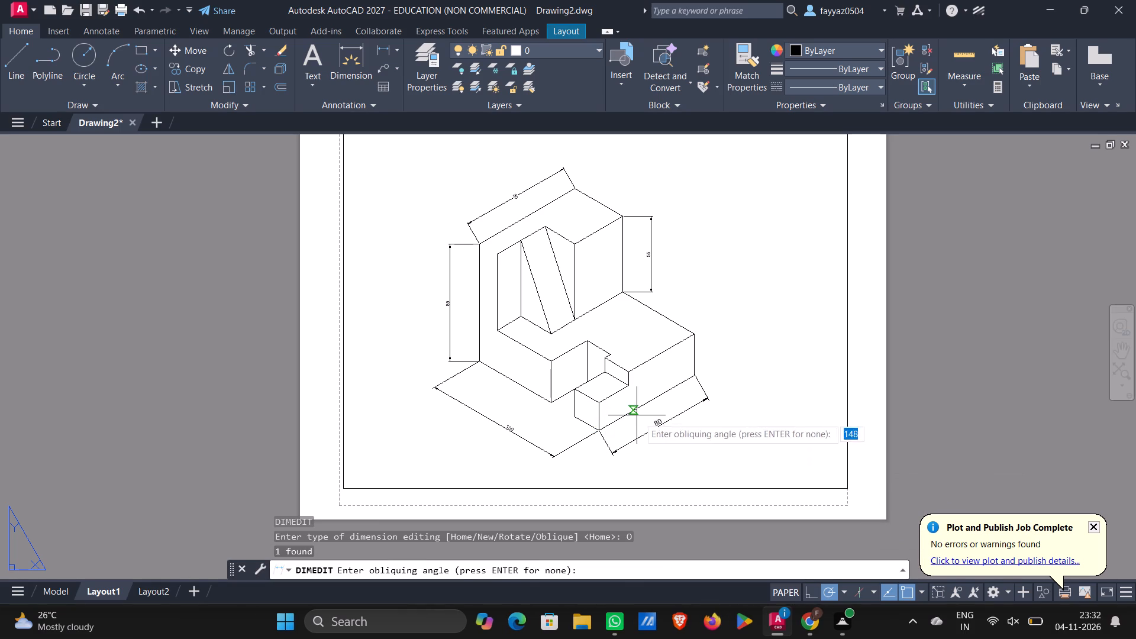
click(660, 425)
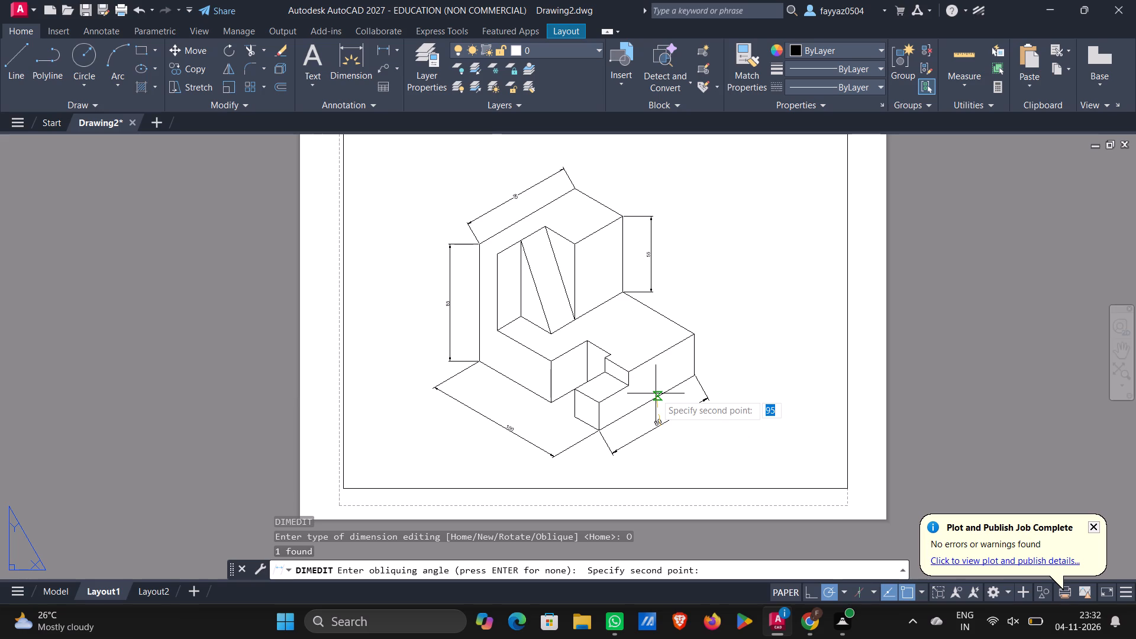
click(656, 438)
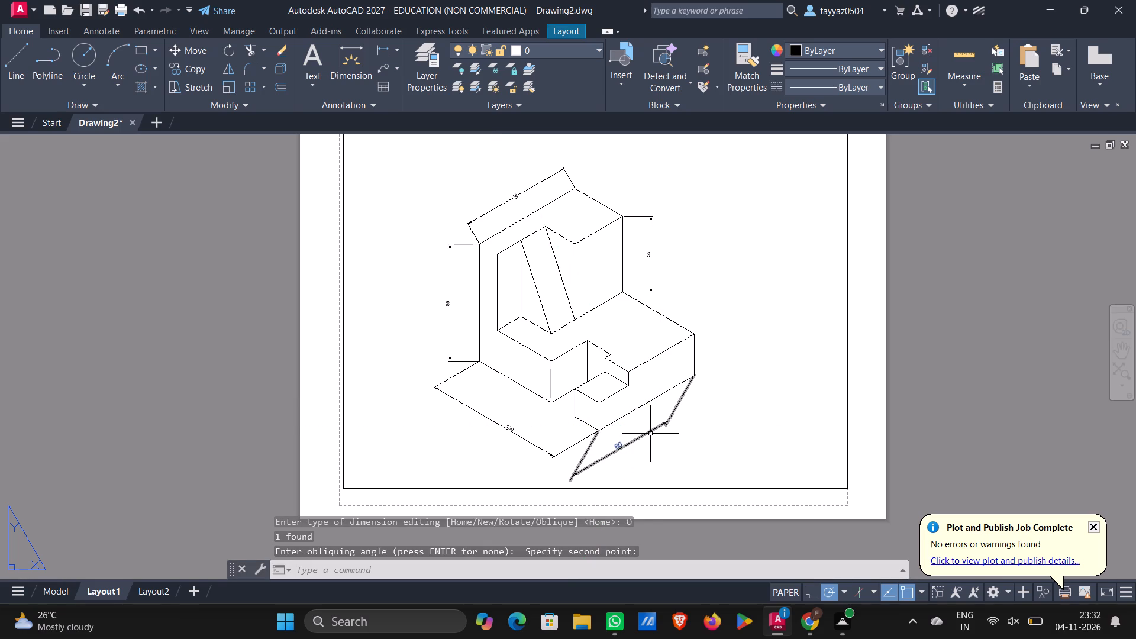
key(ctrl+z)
Oblique the base's lower right edge dimension at 270° so its extension lines run vertically.
text(dim)
text(ed)
key(Return)
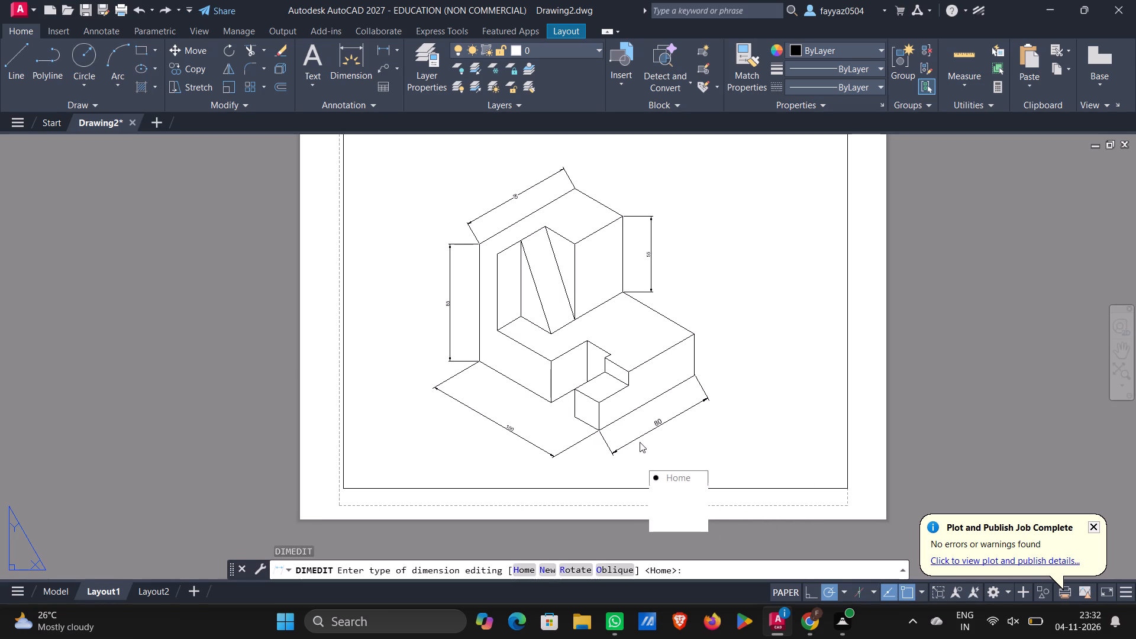
drag(657, 522, 640, 442)
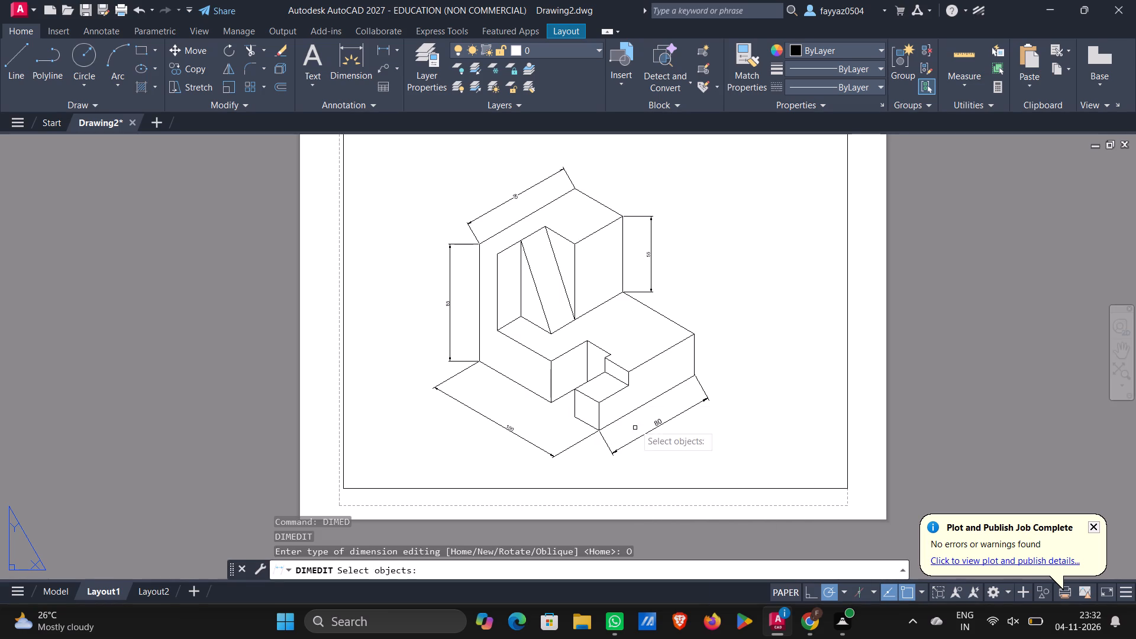
click(655, 427)
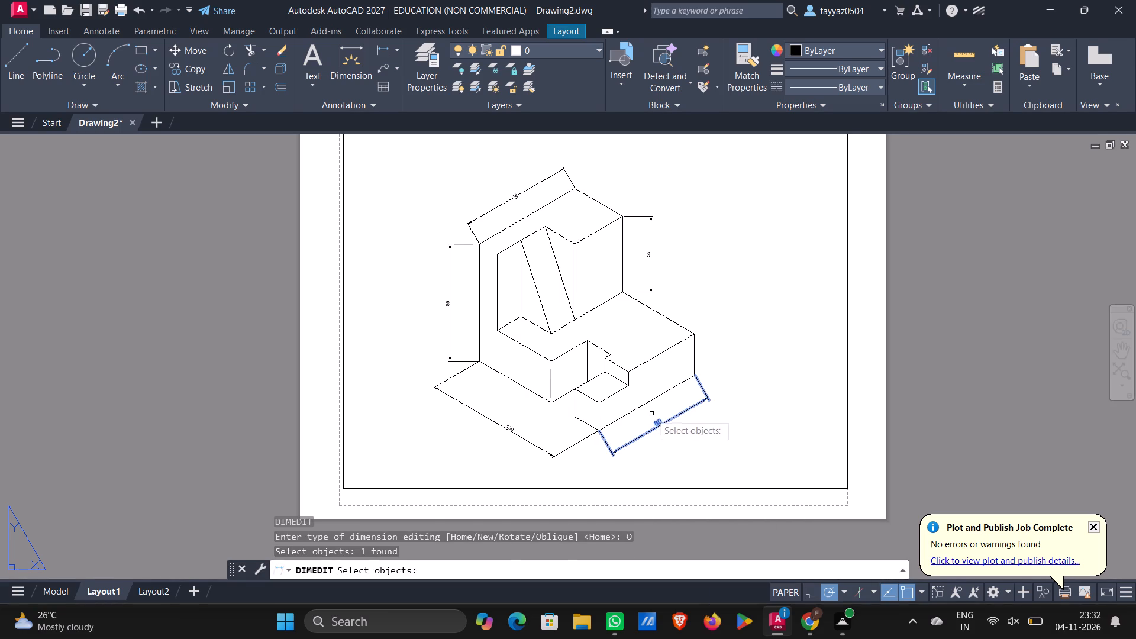
key(Return)
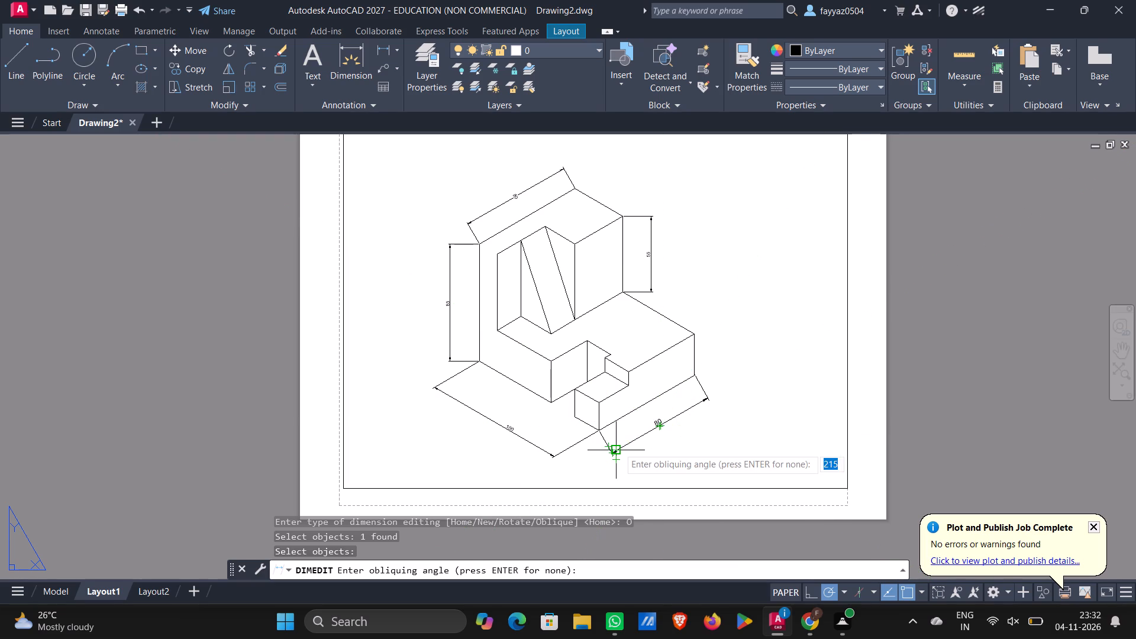
click(661, 424)
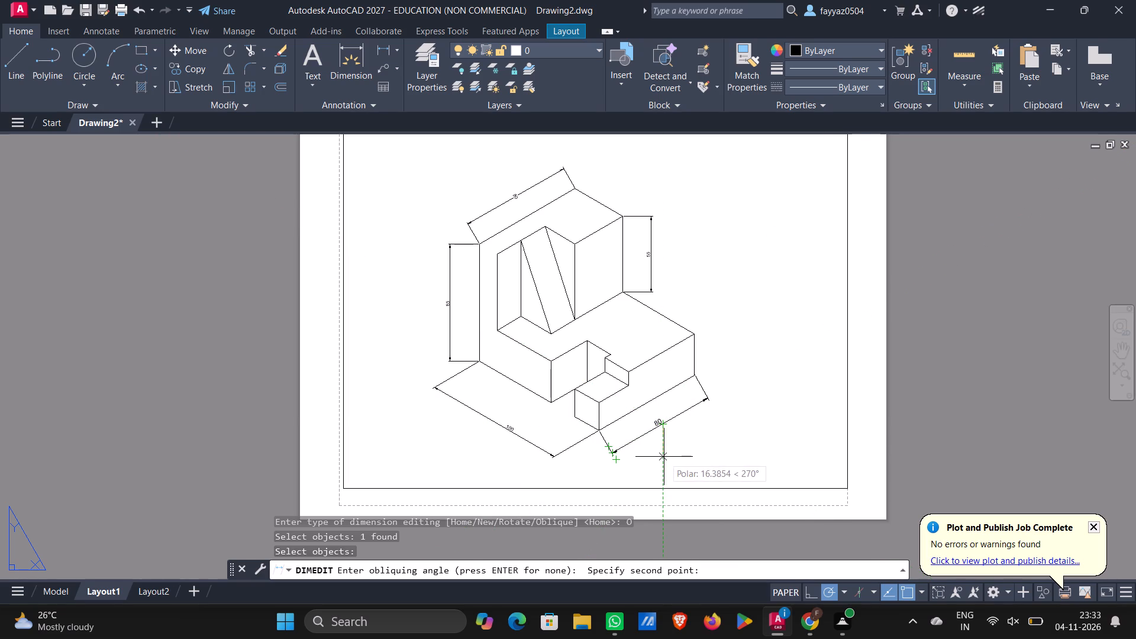
click(664, 457)
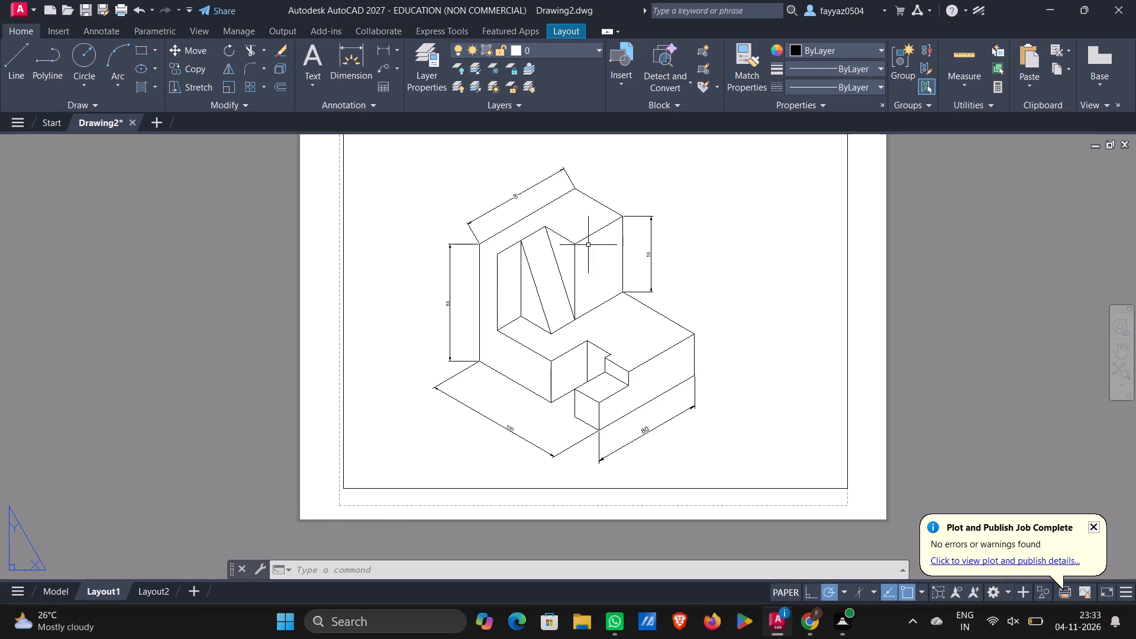
Add an aligned dimension along the short lower left edge of the small front step.
key(d)
key(a)
key(l)
key(Return)
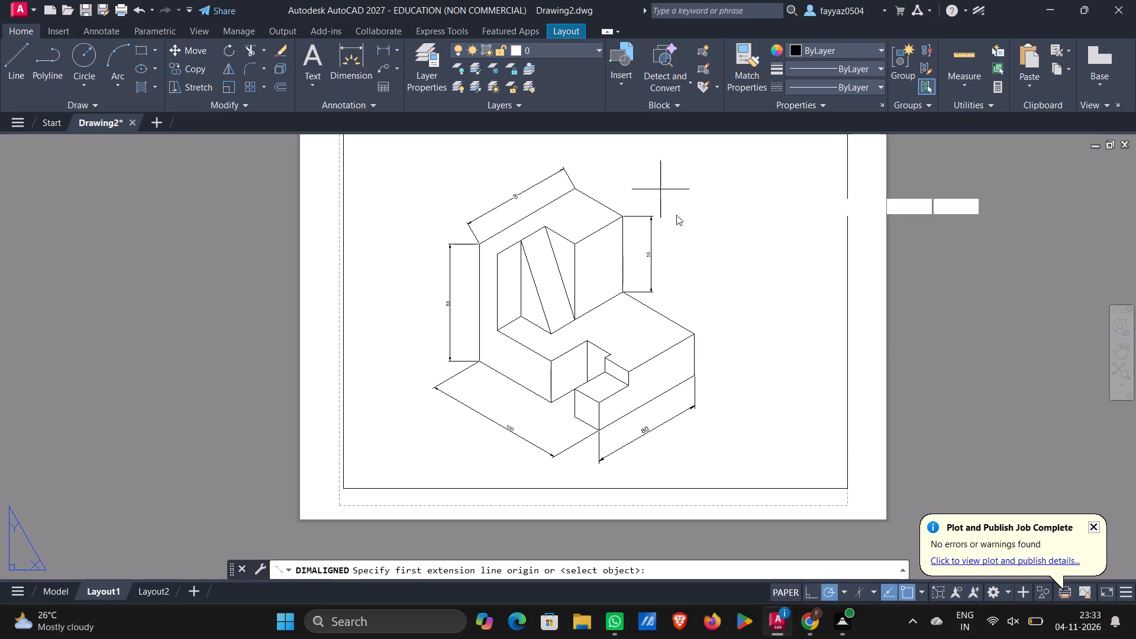
click(573, 417)
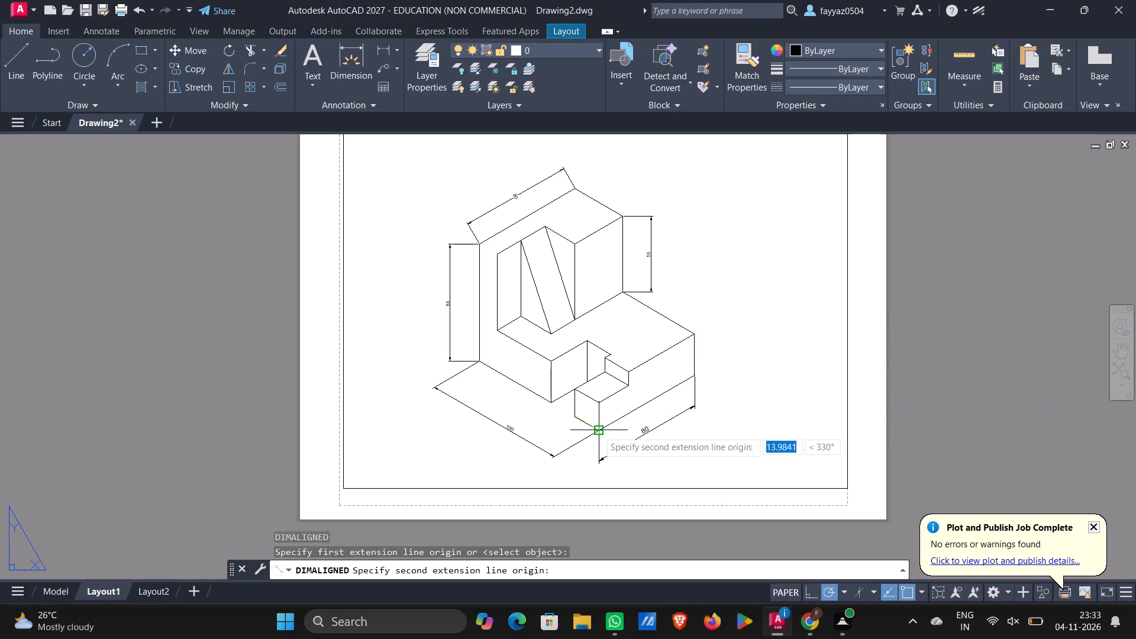
double_click(598, 430)
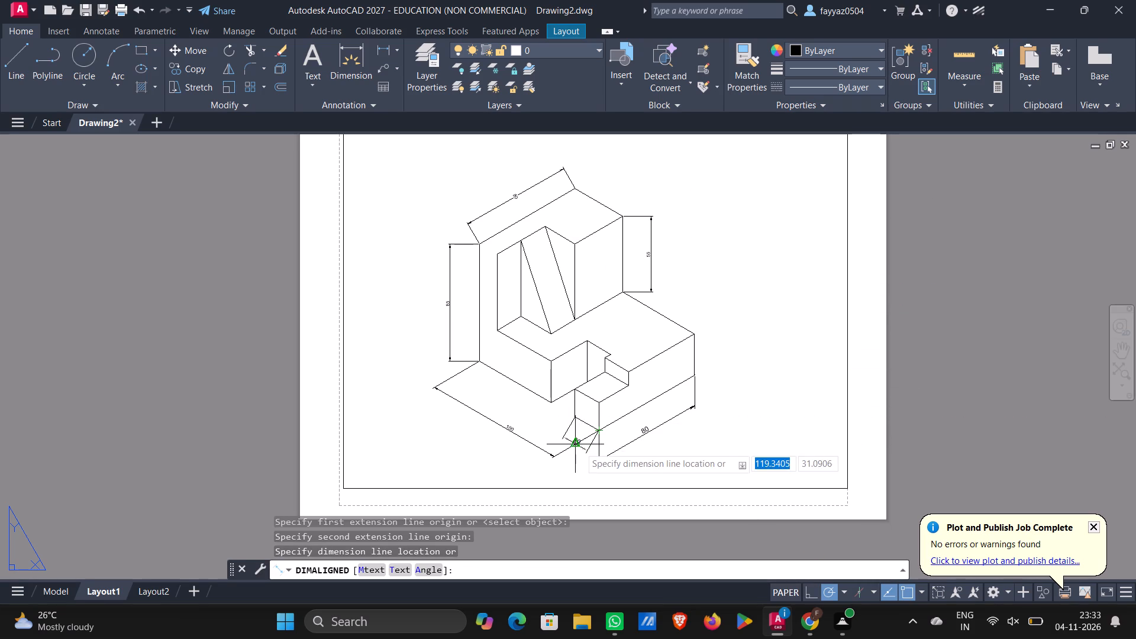
click(580, 446)
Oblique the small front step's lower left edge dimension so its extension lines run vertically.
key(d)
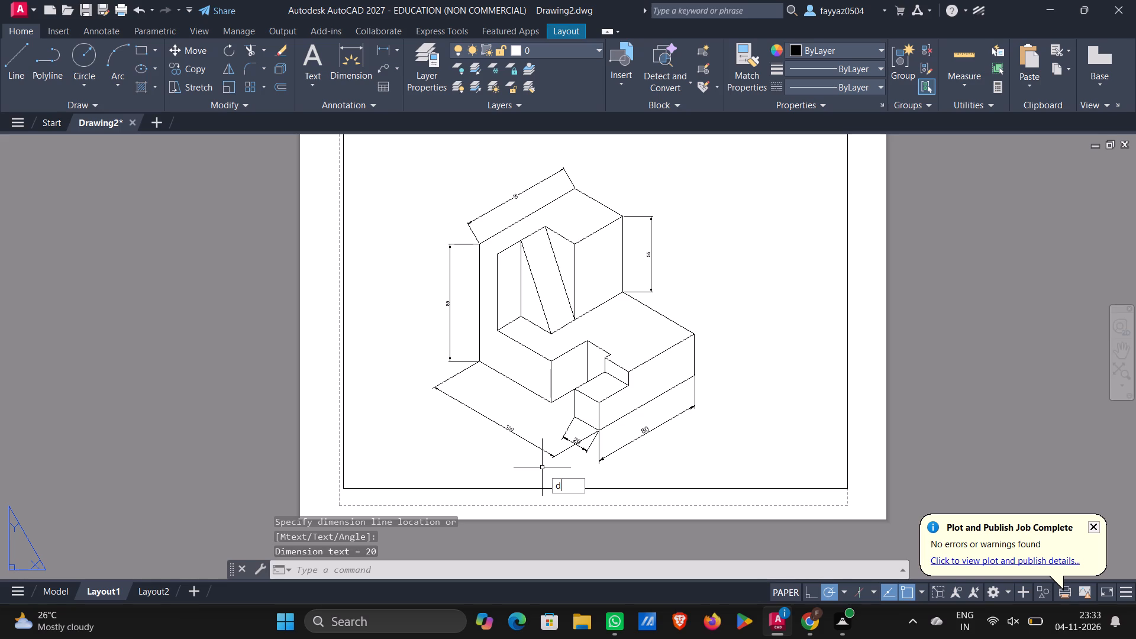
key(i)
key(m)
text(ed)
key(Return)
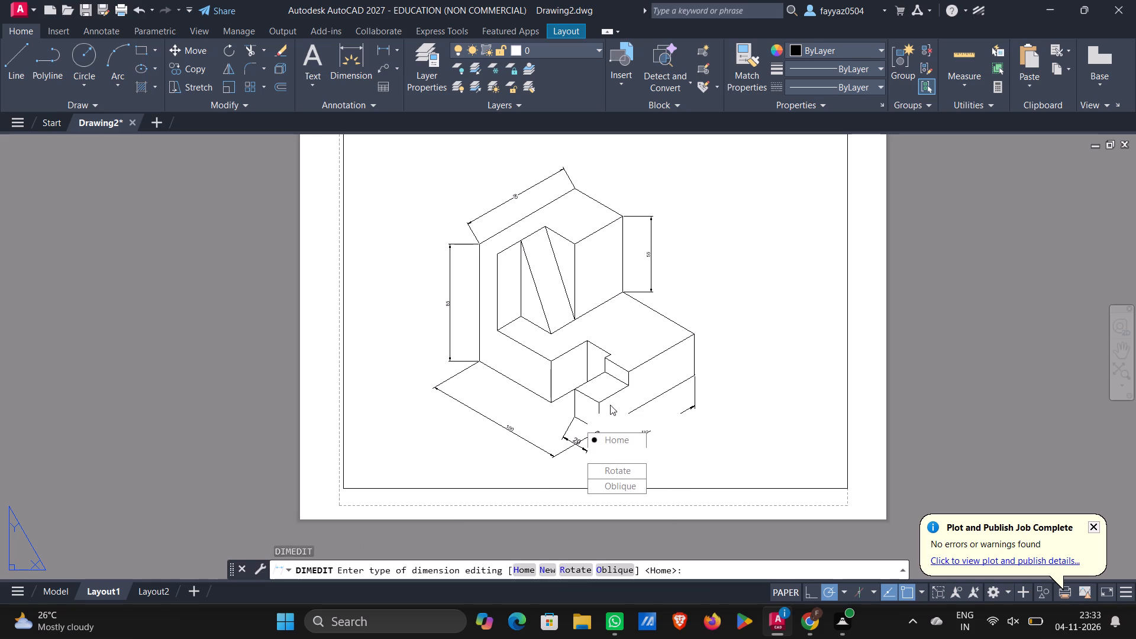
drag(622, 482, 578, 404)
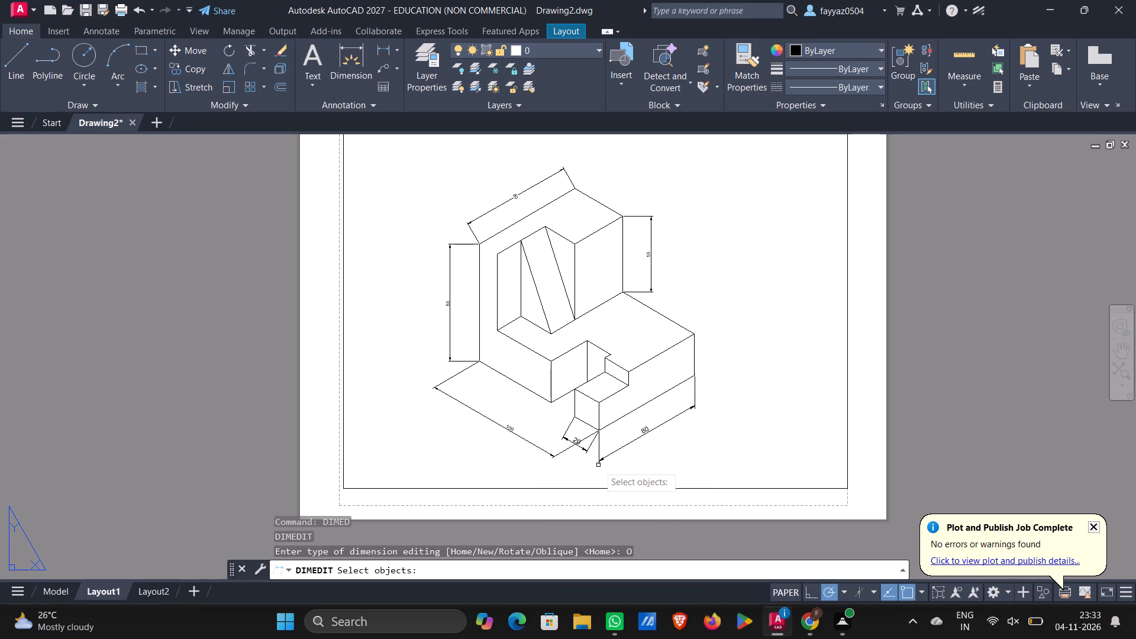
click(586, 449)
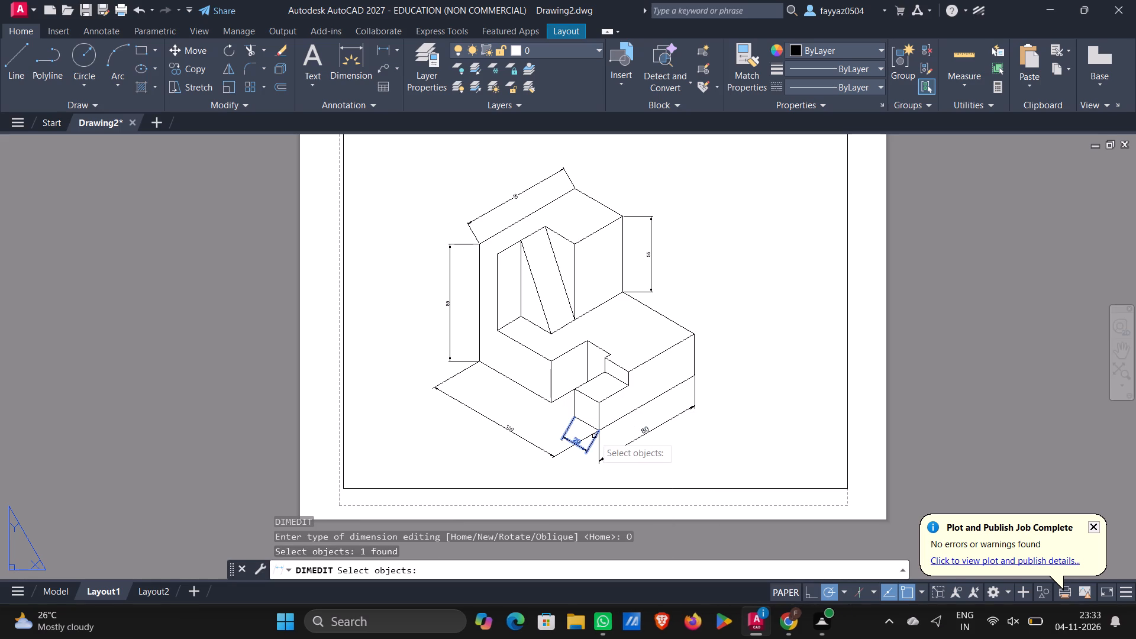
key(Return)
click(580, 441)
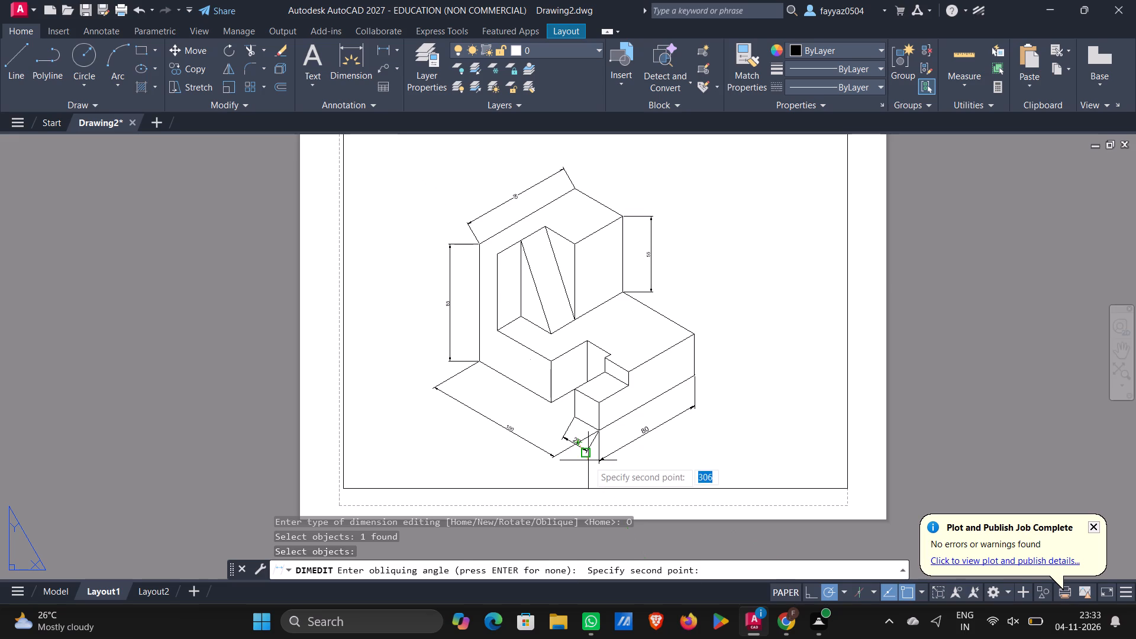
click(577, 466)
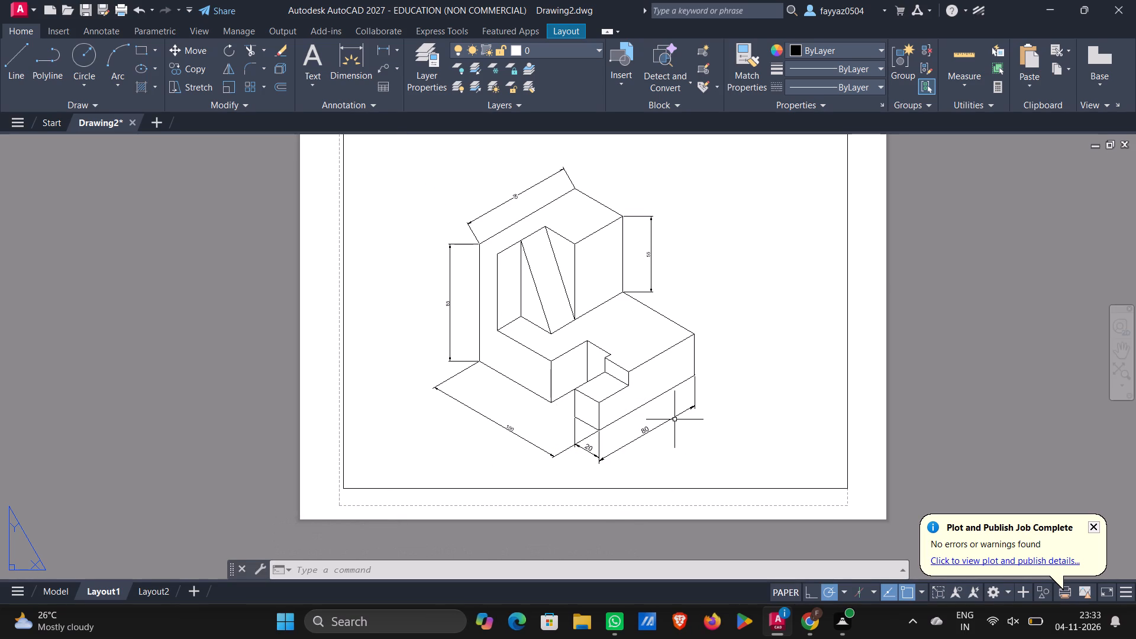
Oblique the small front step's lower left edge dimension so its extension lines run parallel to the base's long lower right edge.
click(589, 451)
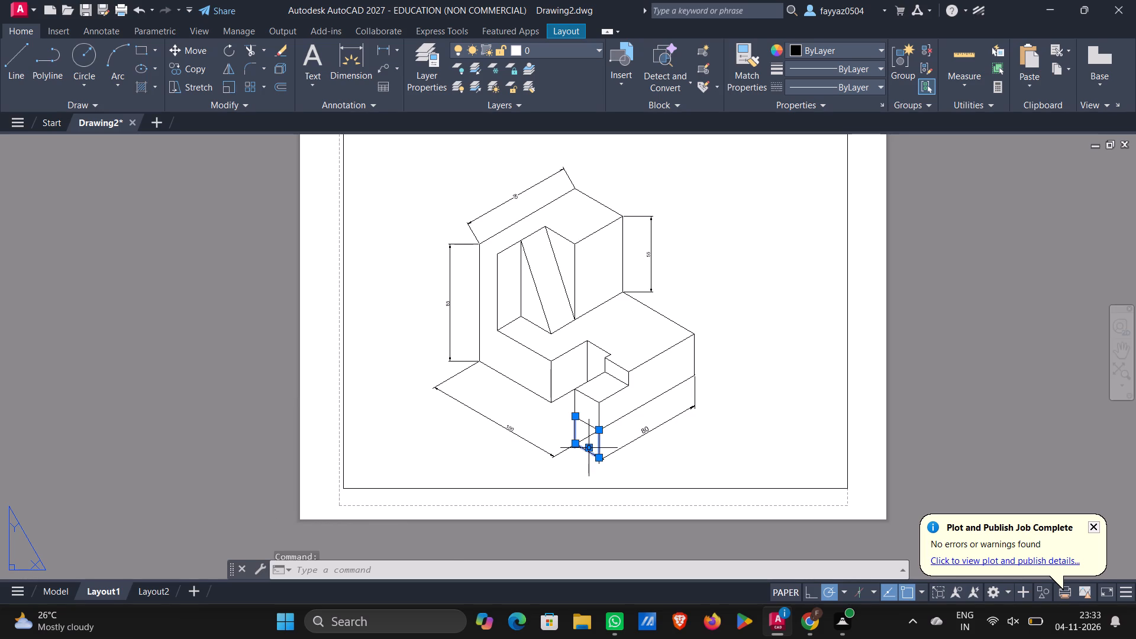
key(d)
text(im)
text(ed)
key(Return)
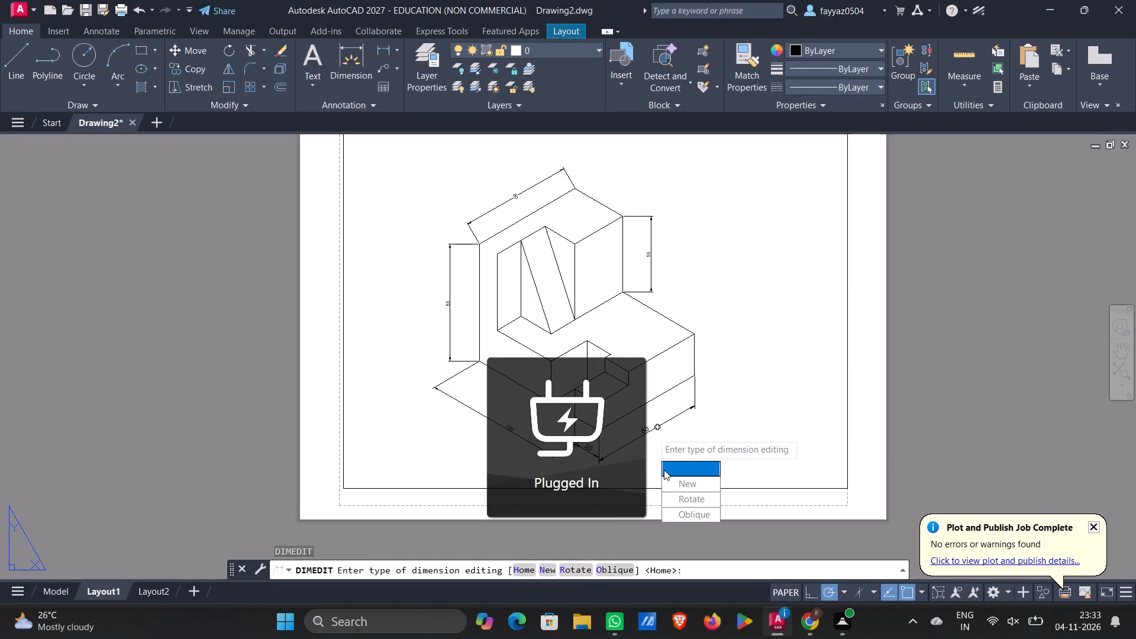
click(696, 508)
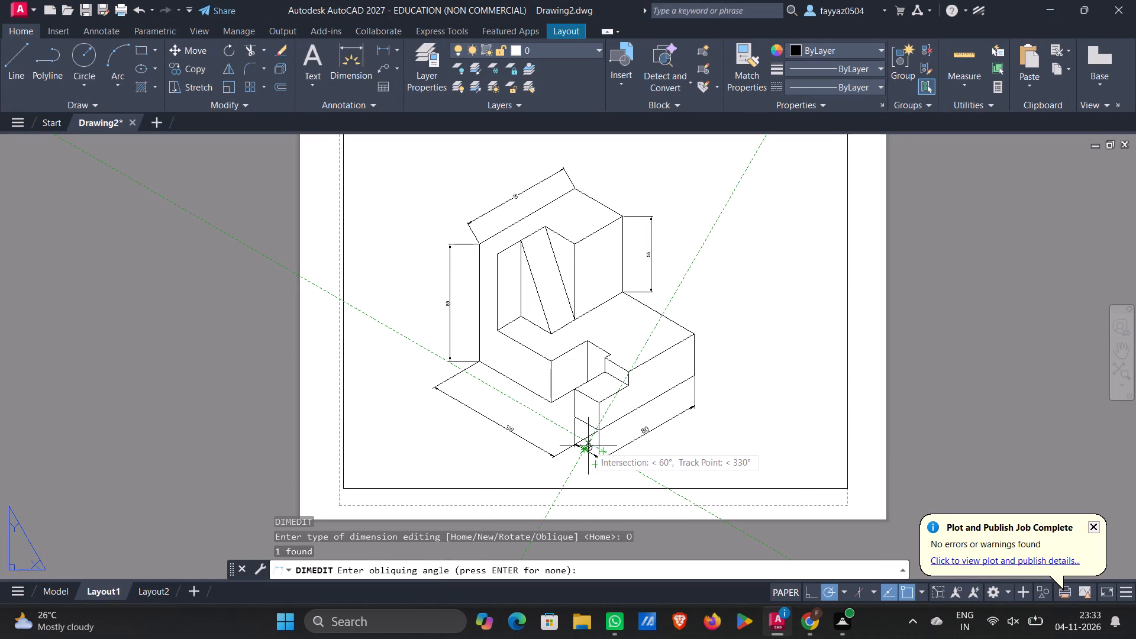
click(588, 446)
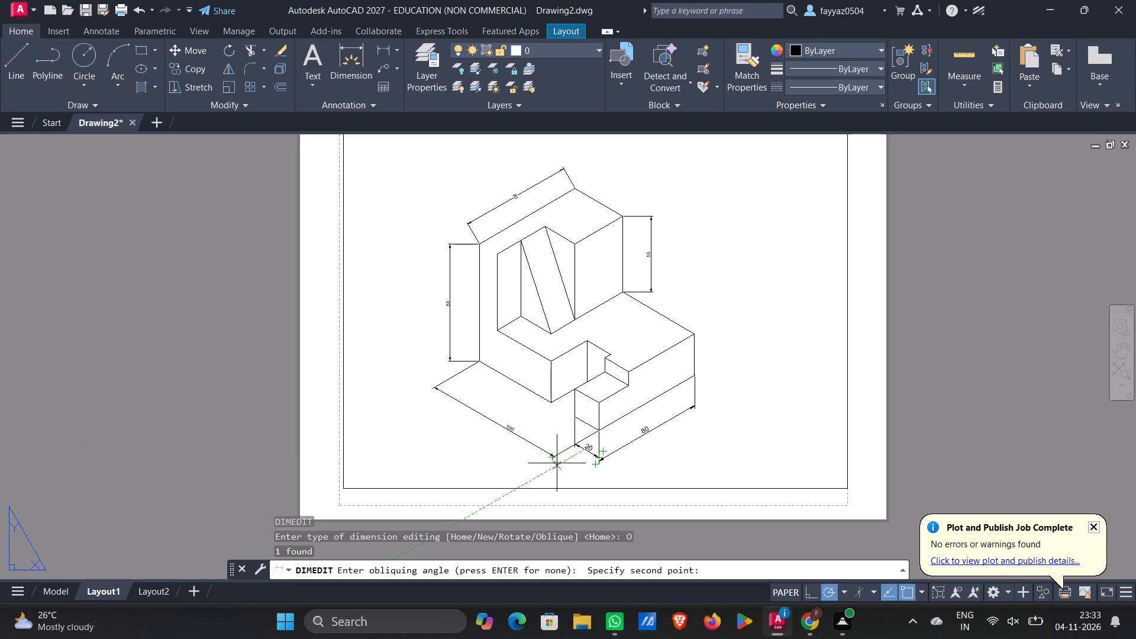
click(563, 461)
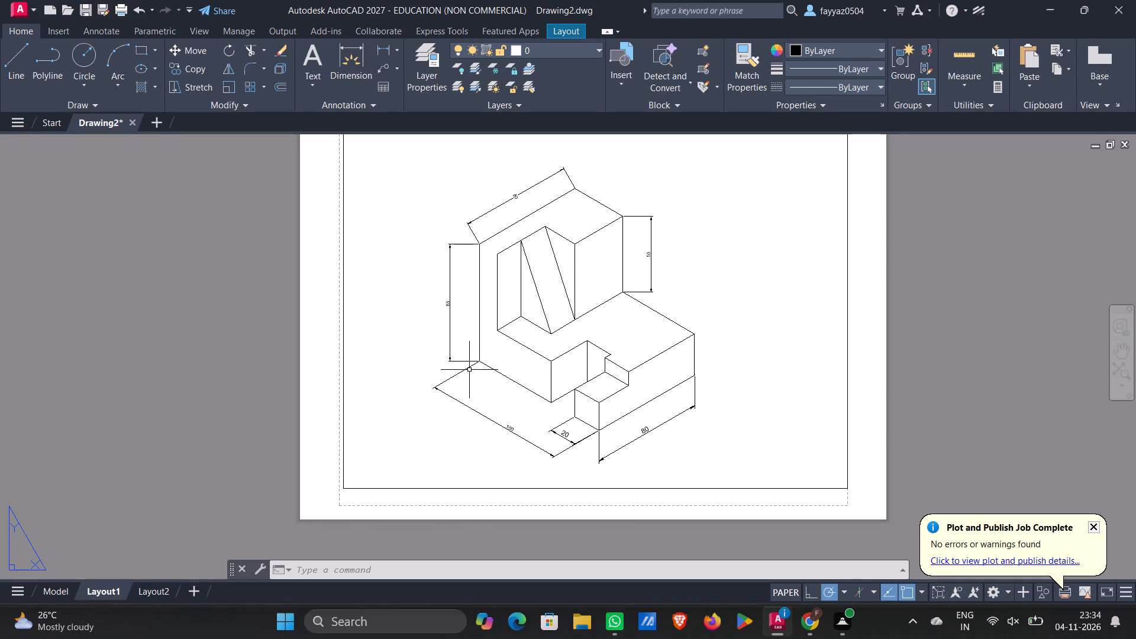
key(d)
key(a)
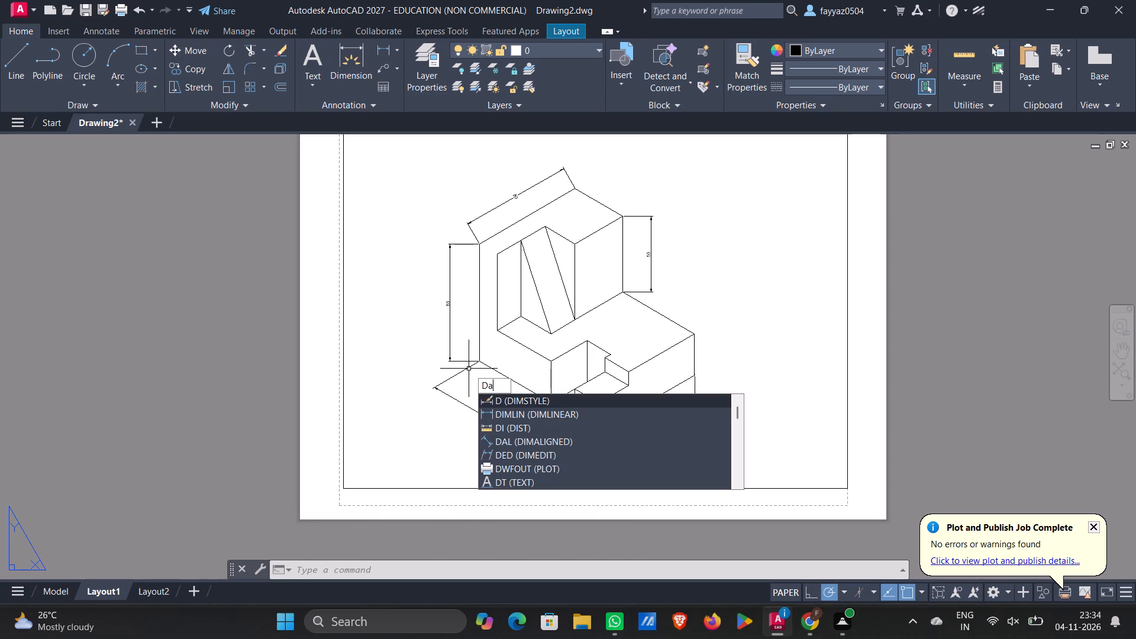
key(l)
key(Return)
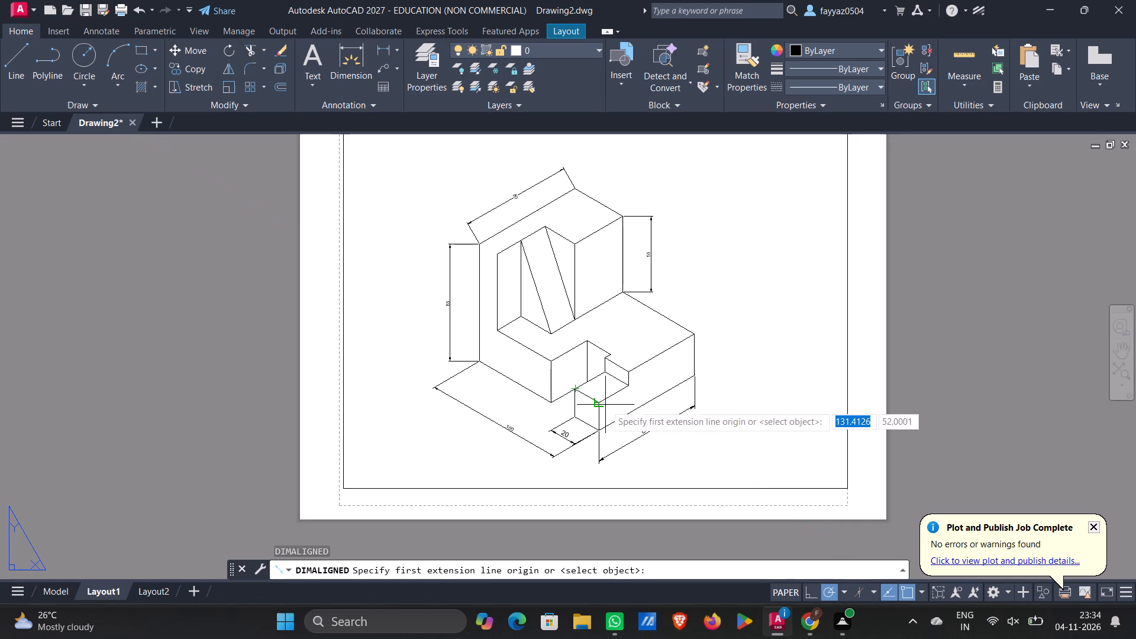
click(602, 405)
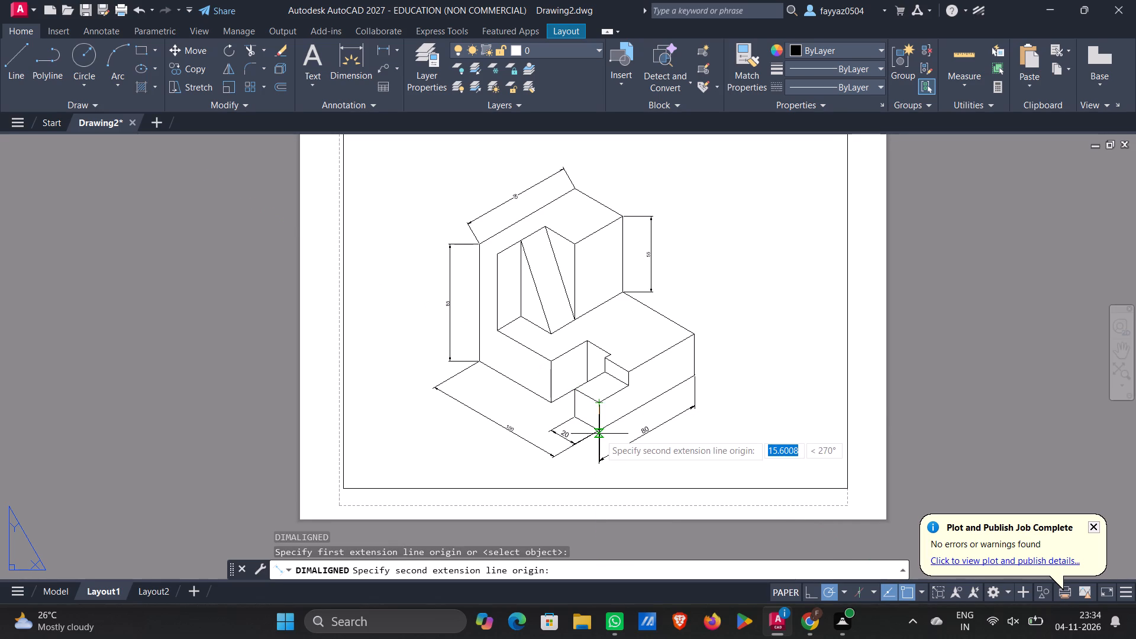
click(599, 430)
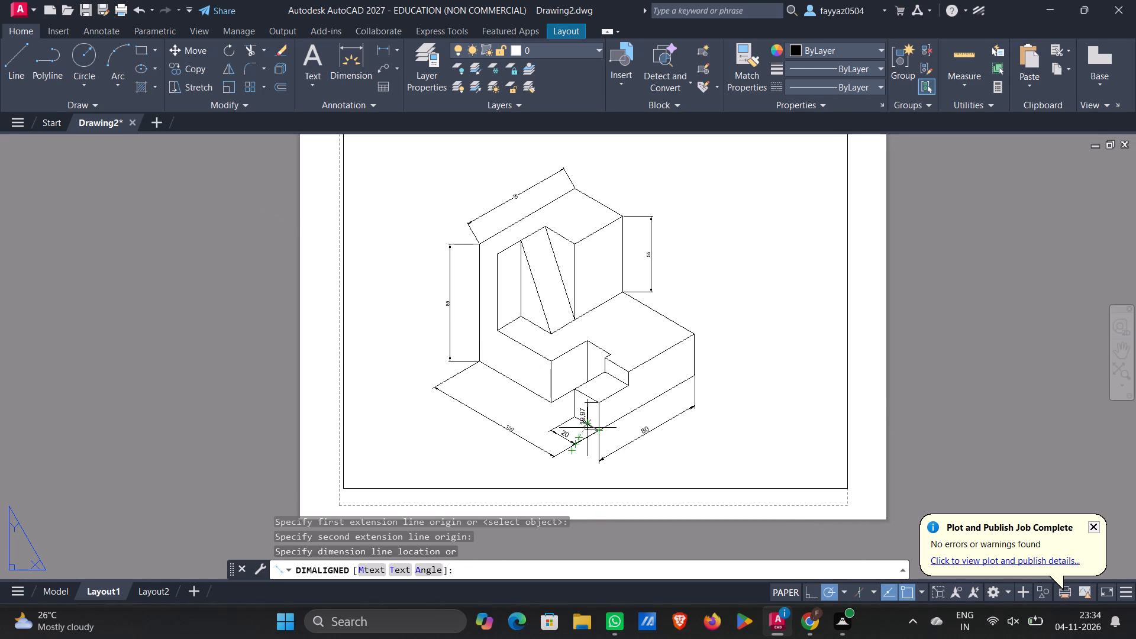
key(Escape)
Add a vertical linear dimension to the small front step's left vertical edge, placing the dimension line over its left front face.
key(d)
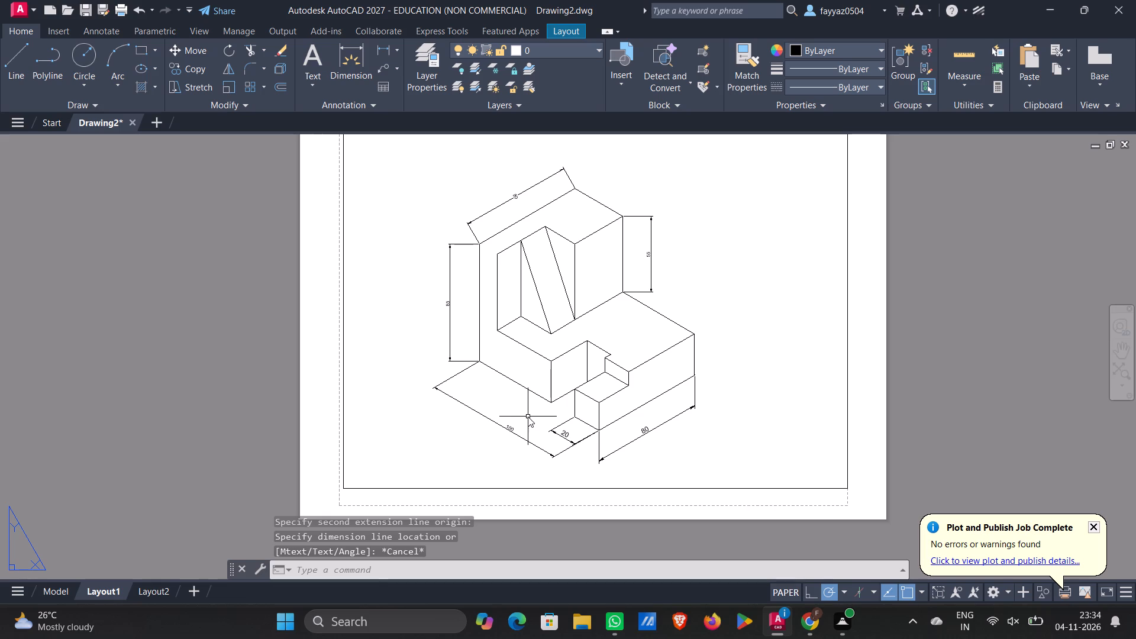
text(li)
key(Return)
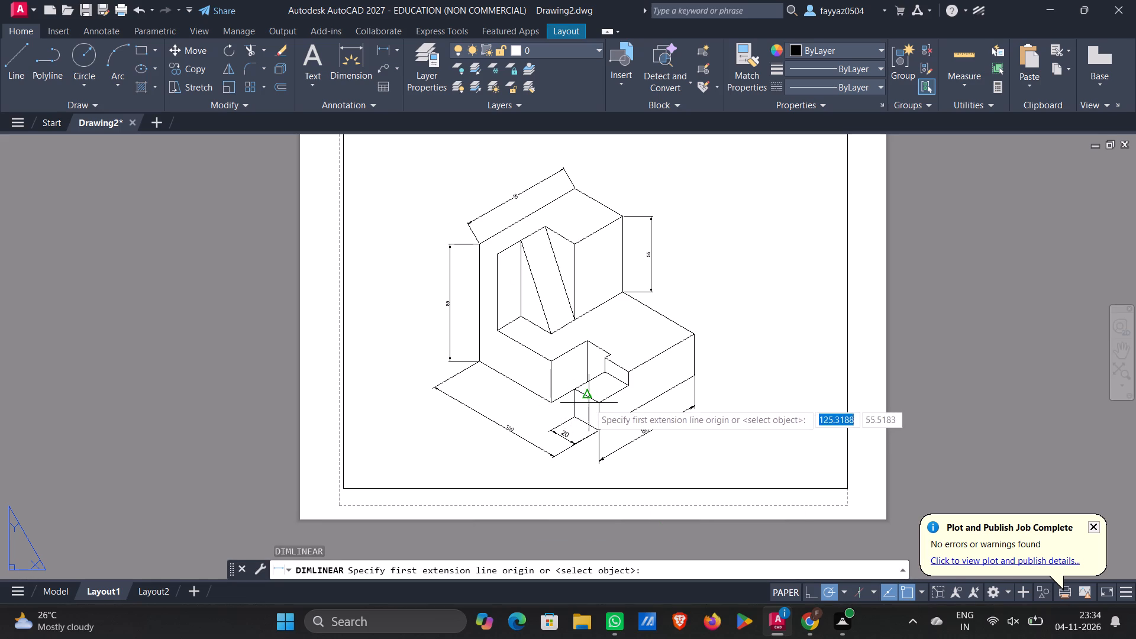
click(576, 391)
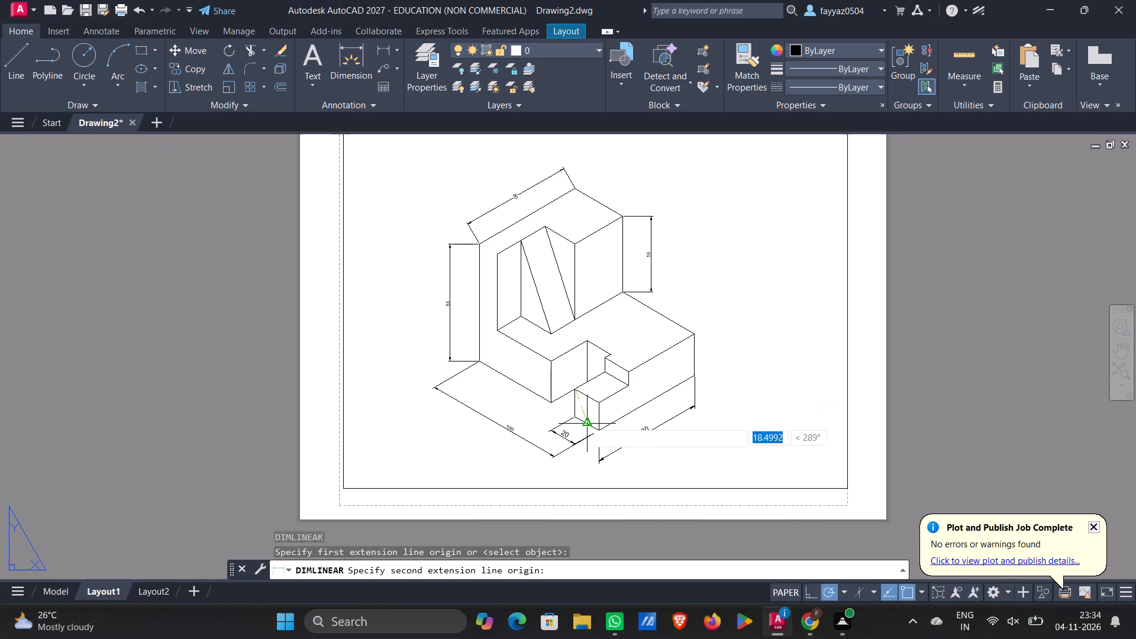
scroll(574, 421, up, 4)
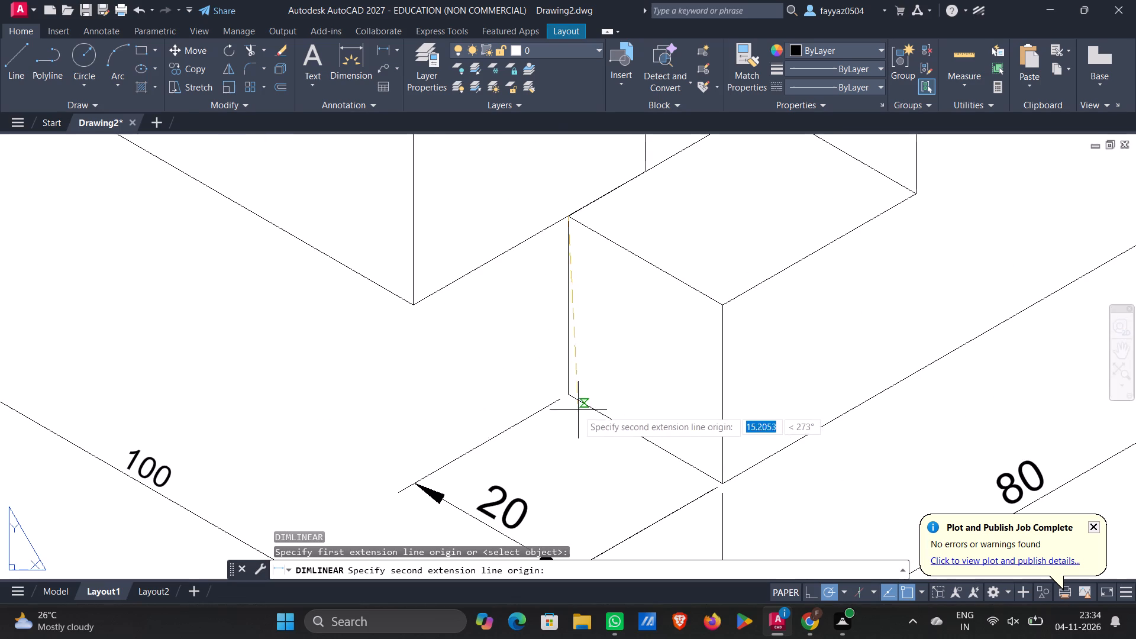
scroll(568, 393, up, 7)
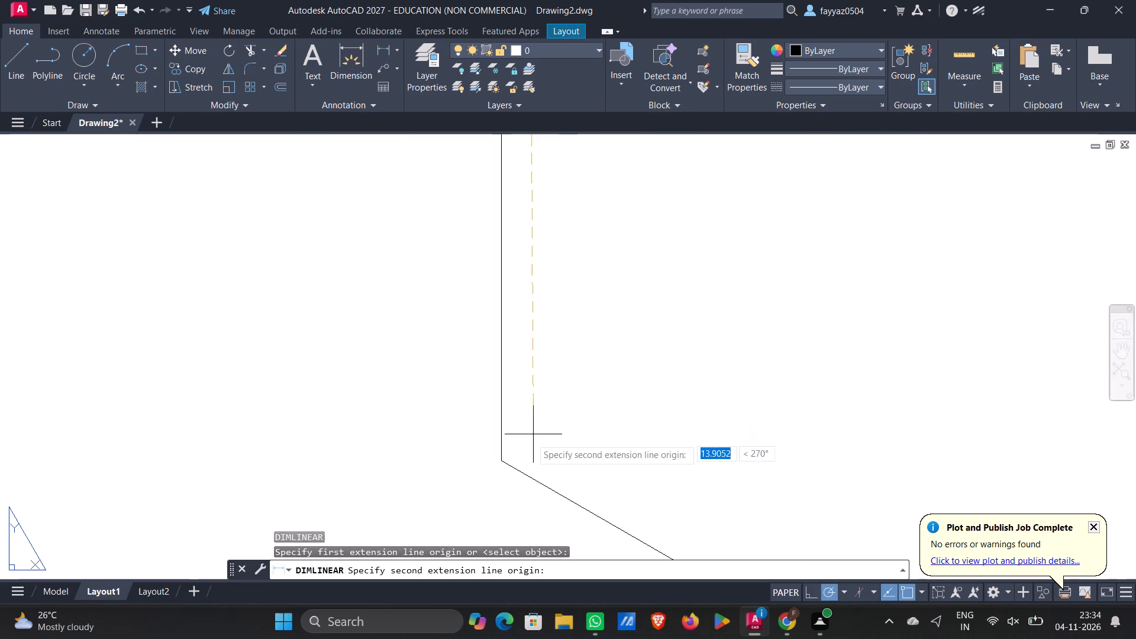
click(501, 457)
scroll(514, 463, down, 7)
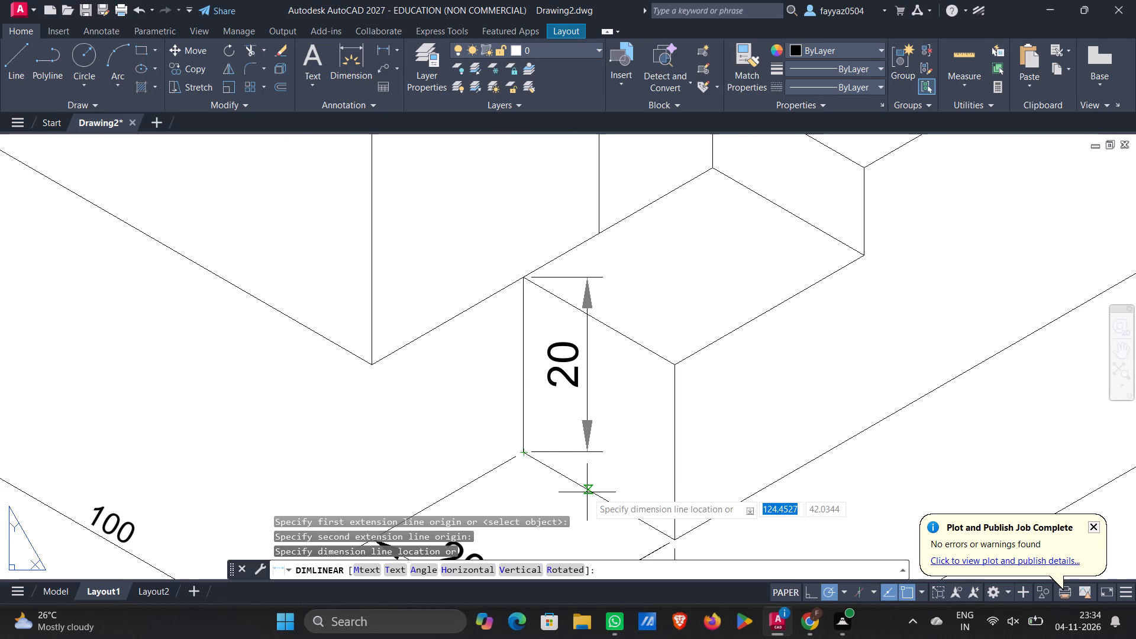
scroll(587, 490, down, 1)
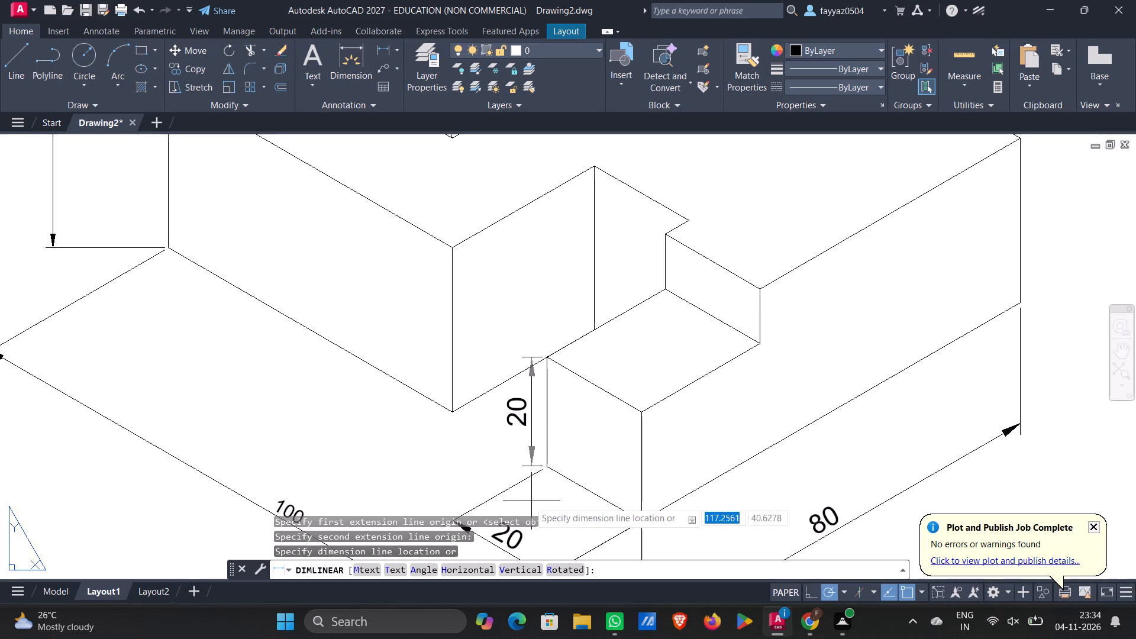
click(572, 509)
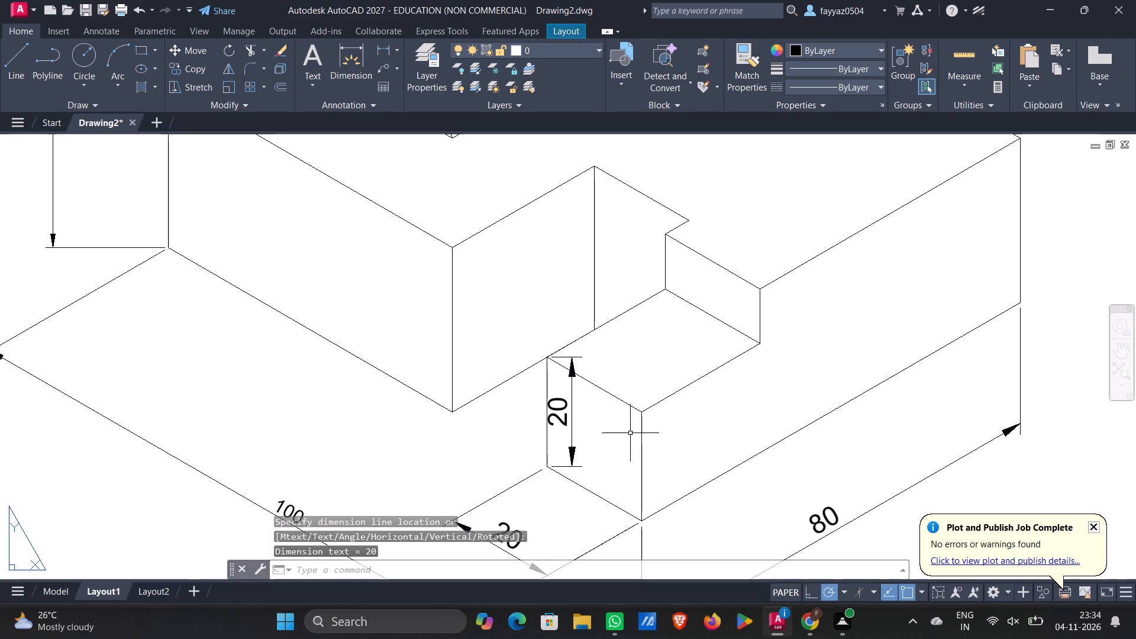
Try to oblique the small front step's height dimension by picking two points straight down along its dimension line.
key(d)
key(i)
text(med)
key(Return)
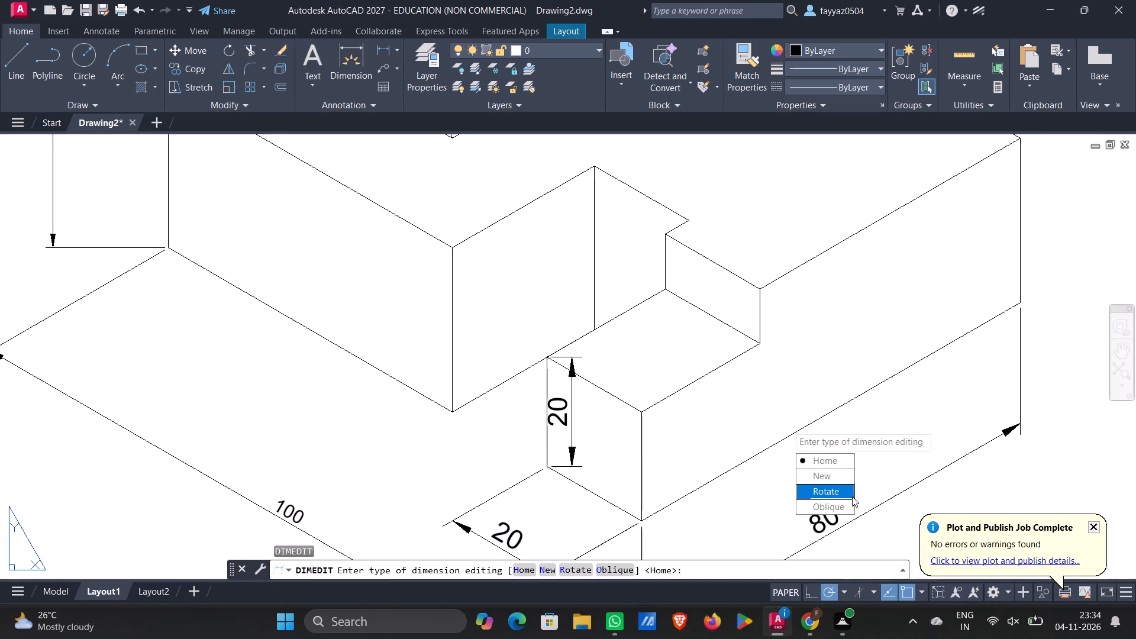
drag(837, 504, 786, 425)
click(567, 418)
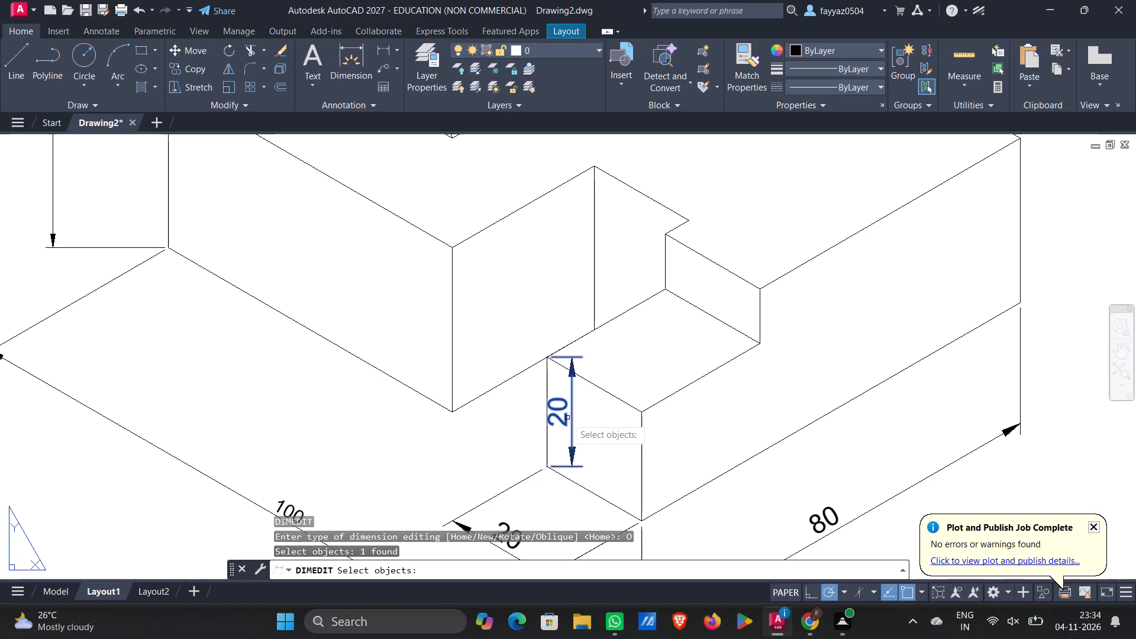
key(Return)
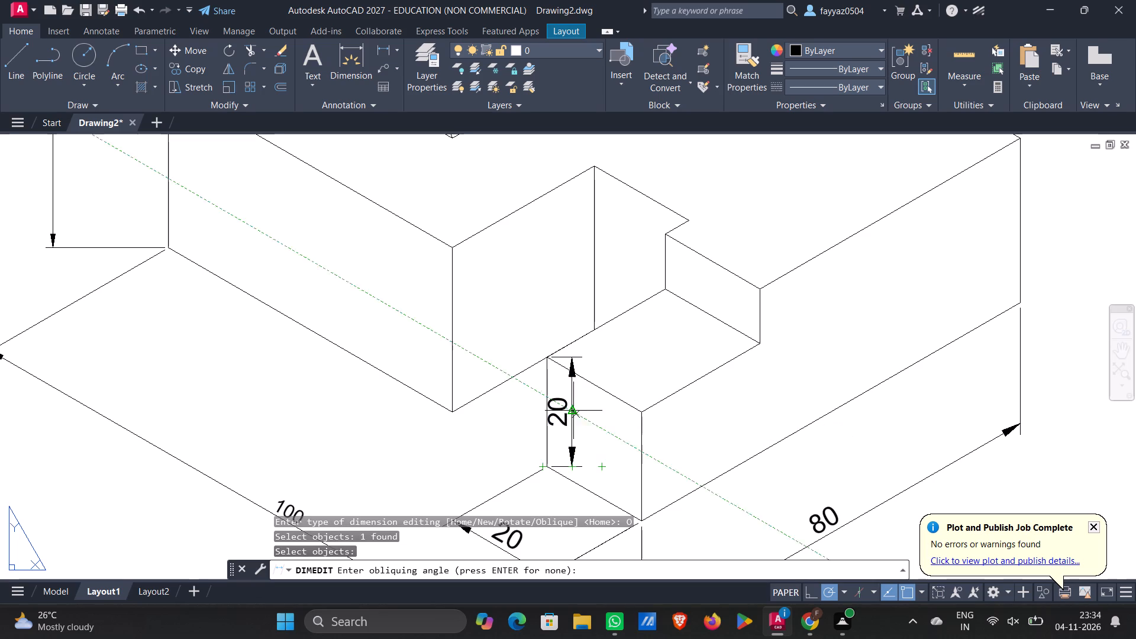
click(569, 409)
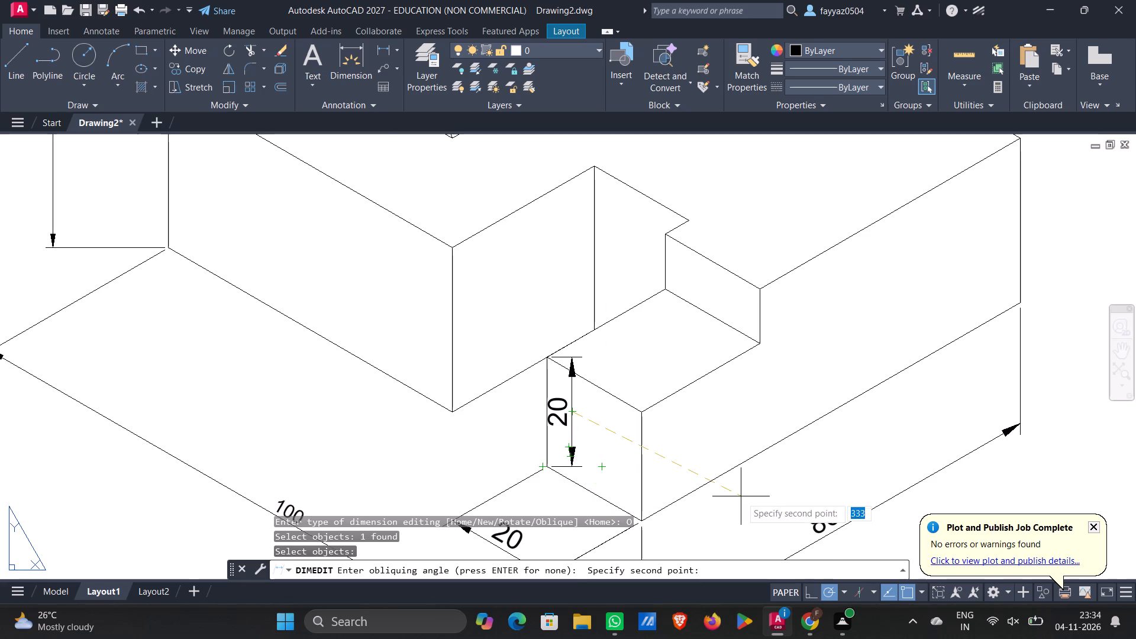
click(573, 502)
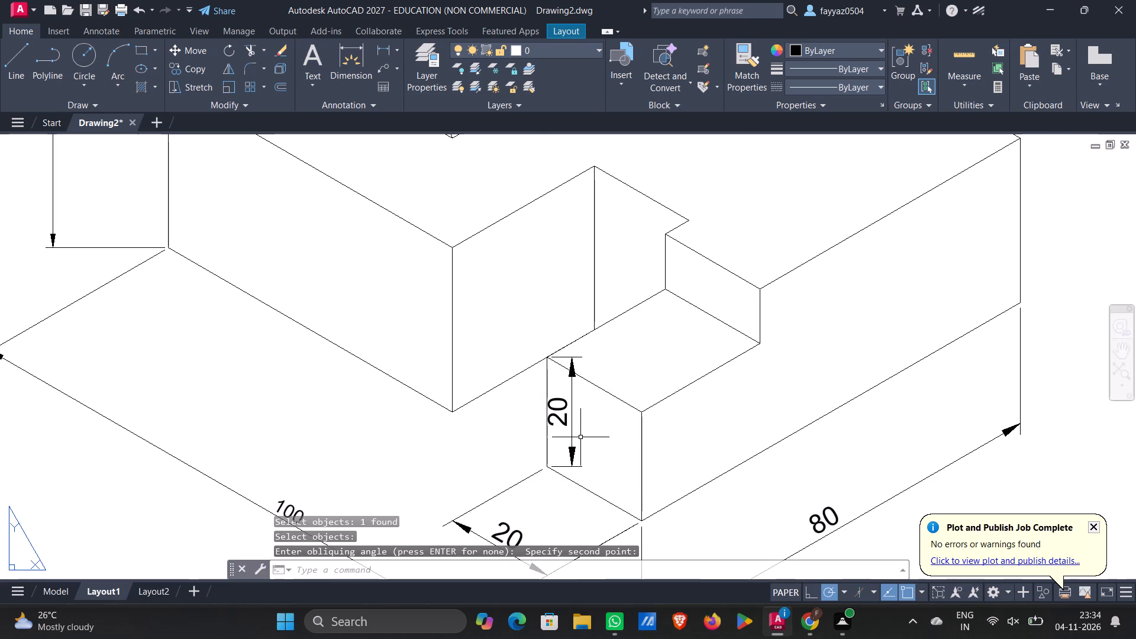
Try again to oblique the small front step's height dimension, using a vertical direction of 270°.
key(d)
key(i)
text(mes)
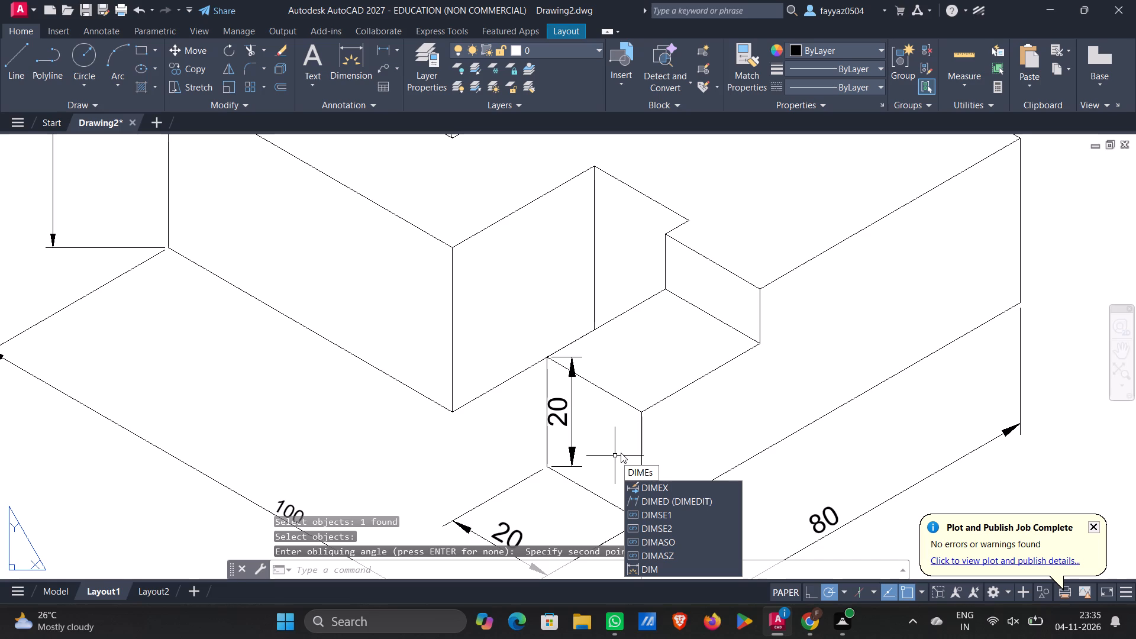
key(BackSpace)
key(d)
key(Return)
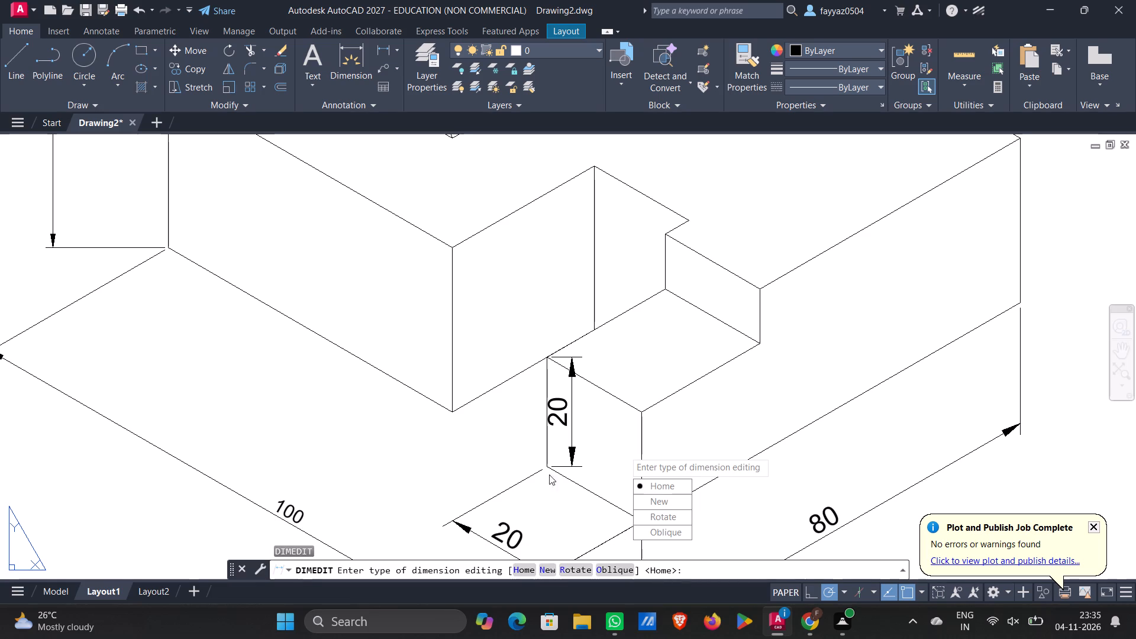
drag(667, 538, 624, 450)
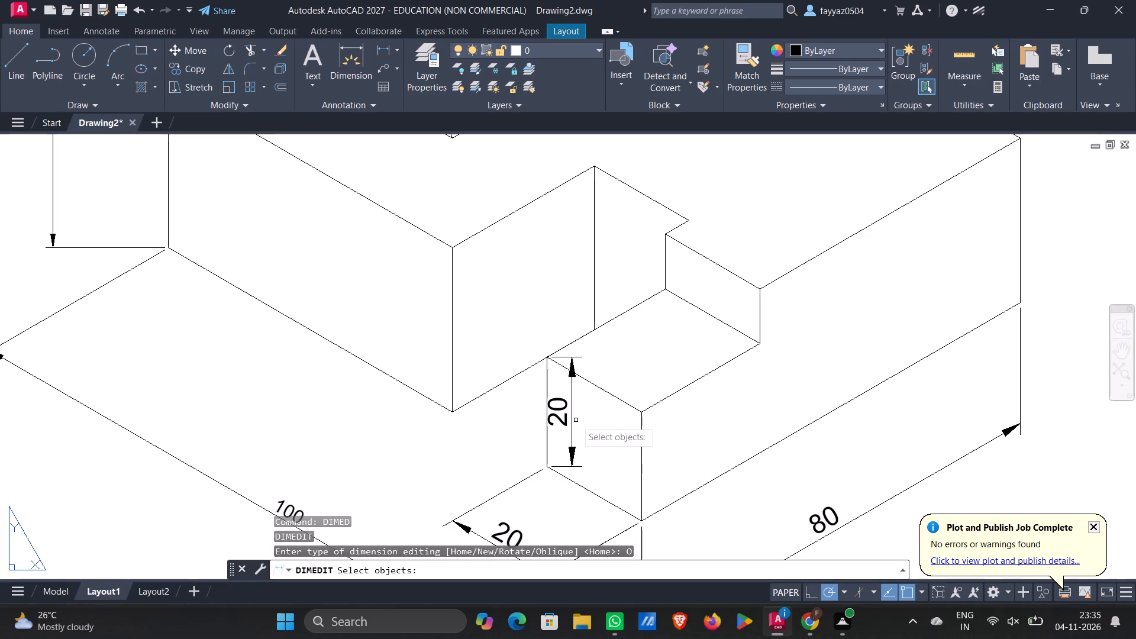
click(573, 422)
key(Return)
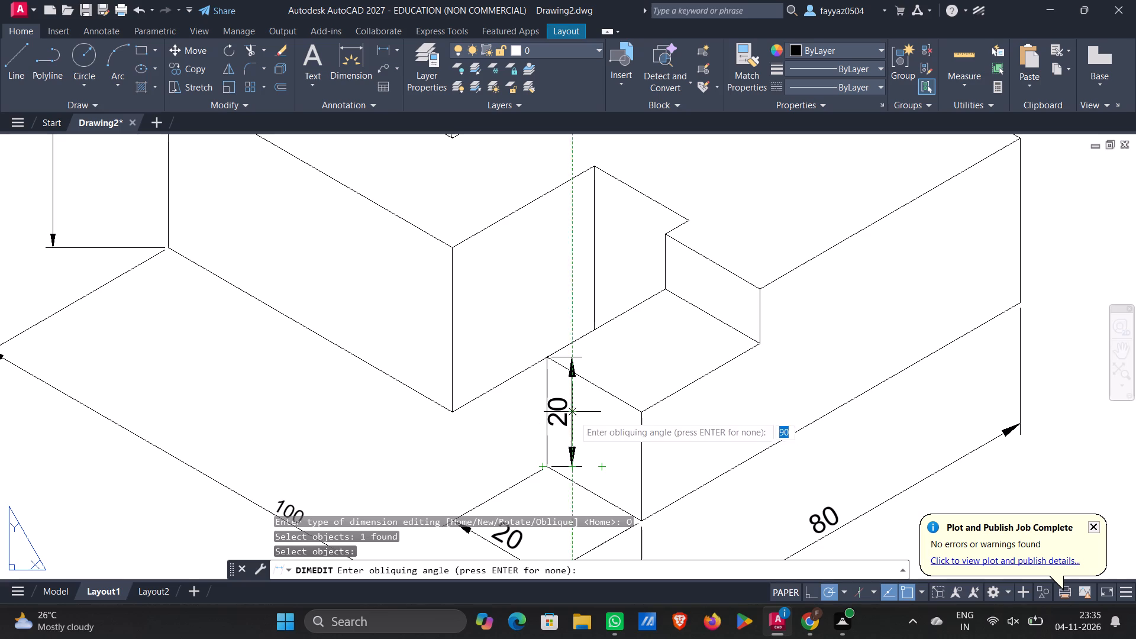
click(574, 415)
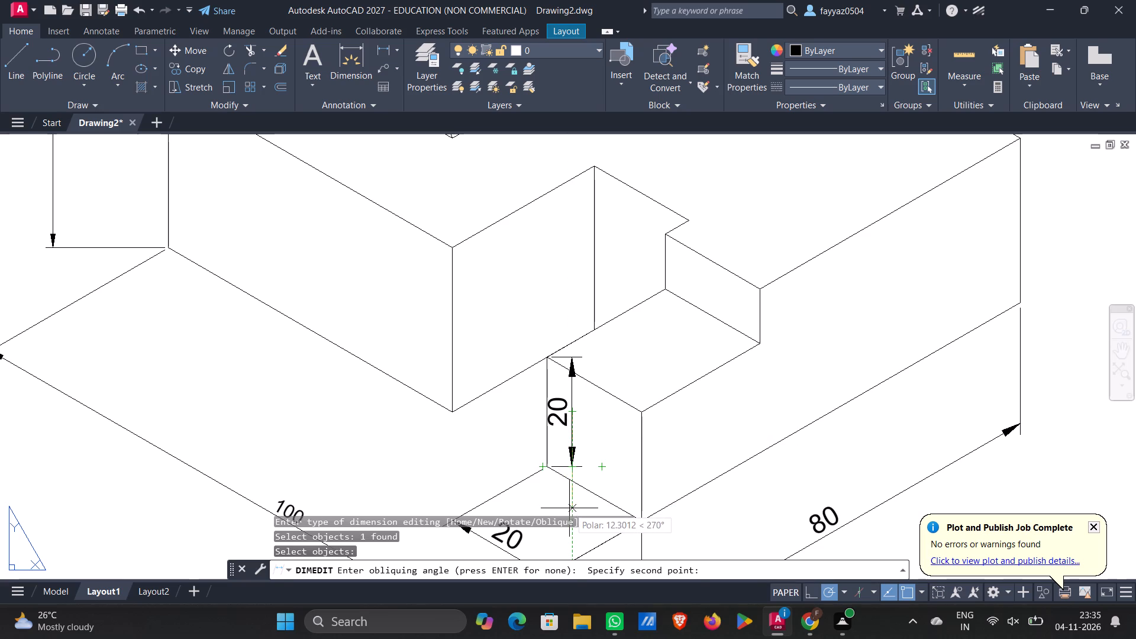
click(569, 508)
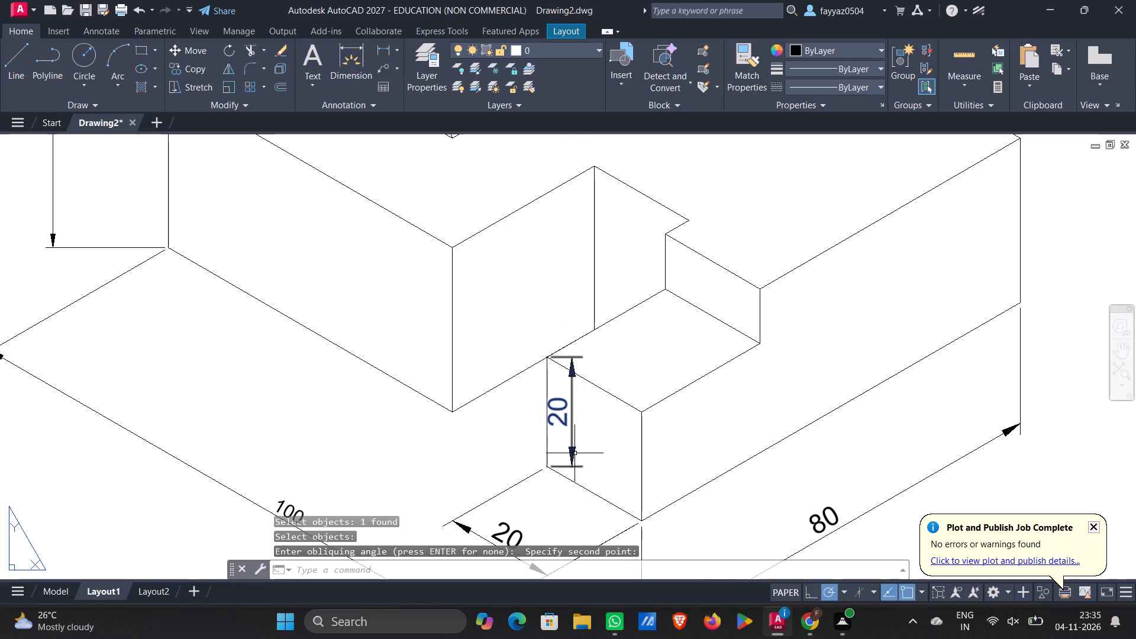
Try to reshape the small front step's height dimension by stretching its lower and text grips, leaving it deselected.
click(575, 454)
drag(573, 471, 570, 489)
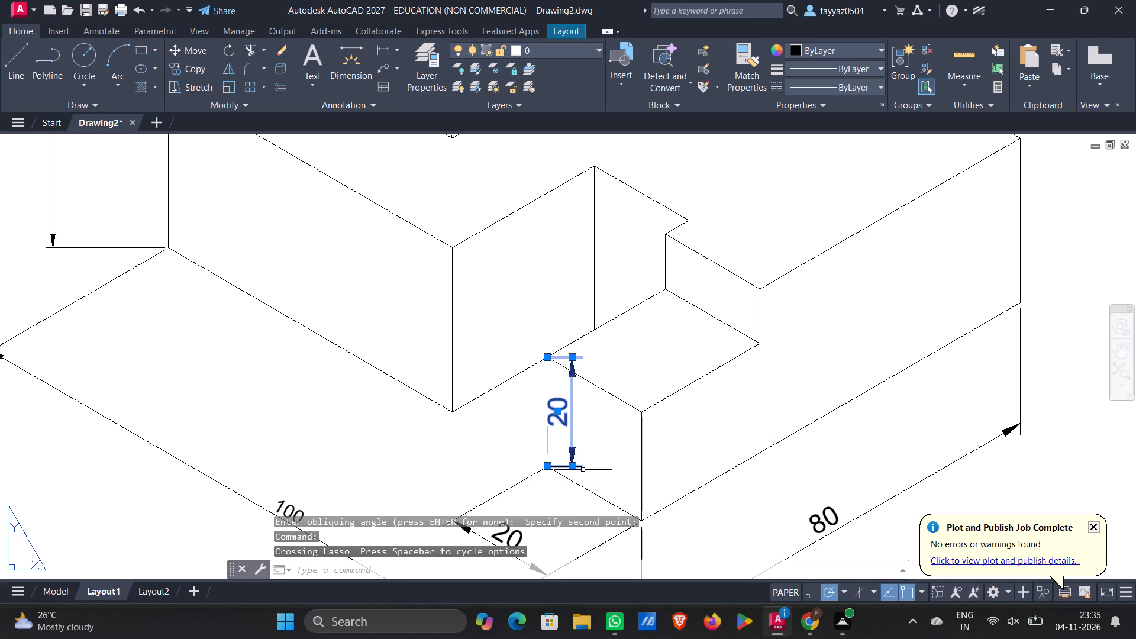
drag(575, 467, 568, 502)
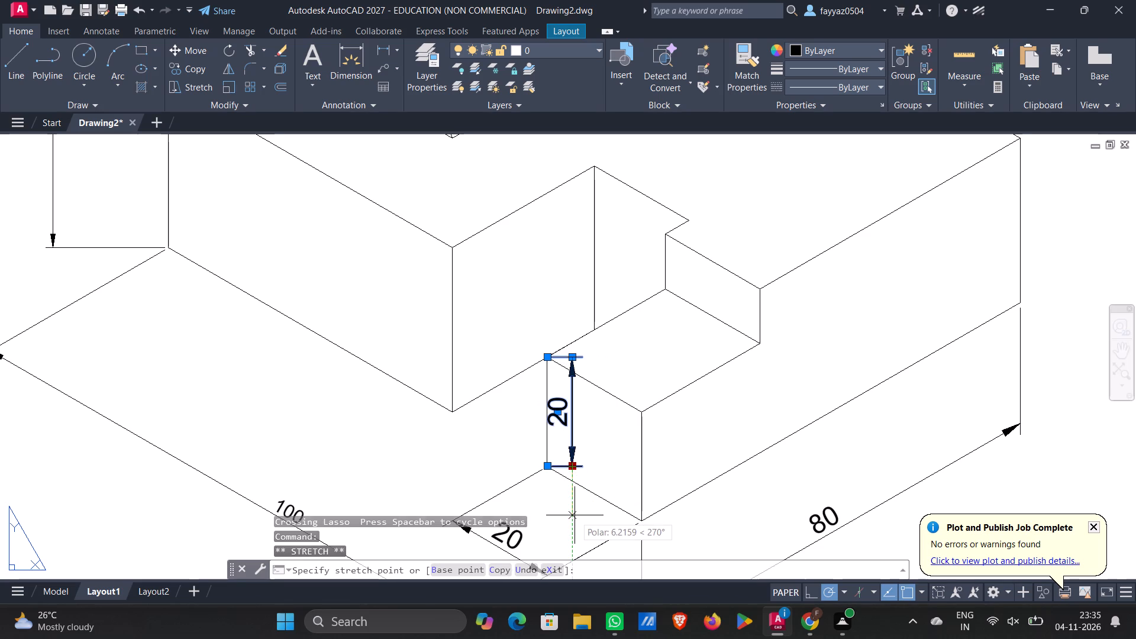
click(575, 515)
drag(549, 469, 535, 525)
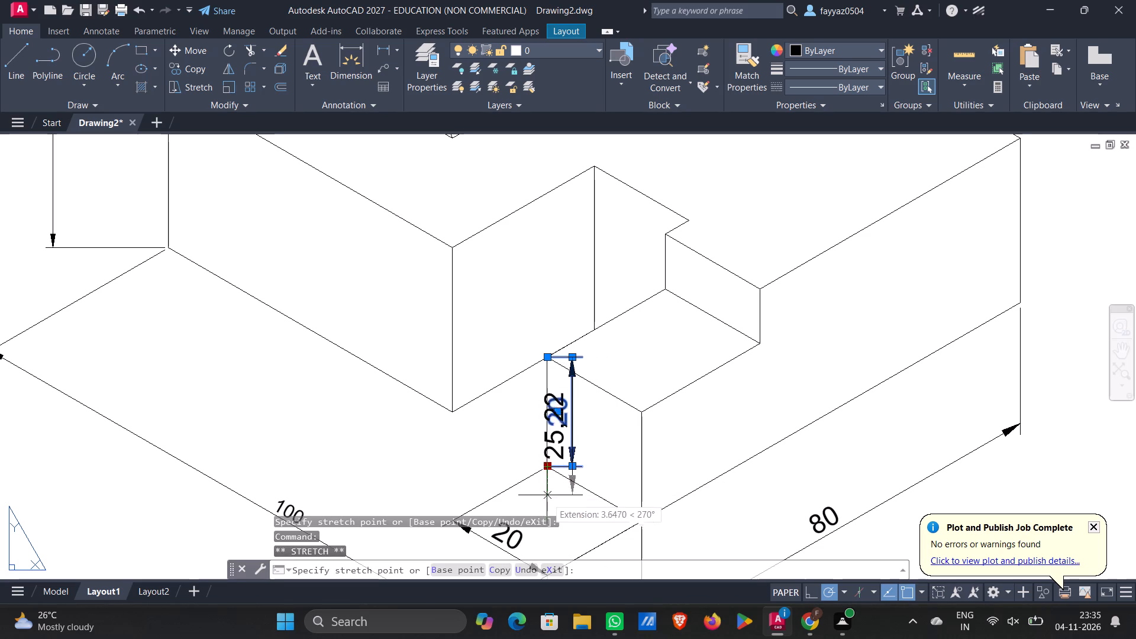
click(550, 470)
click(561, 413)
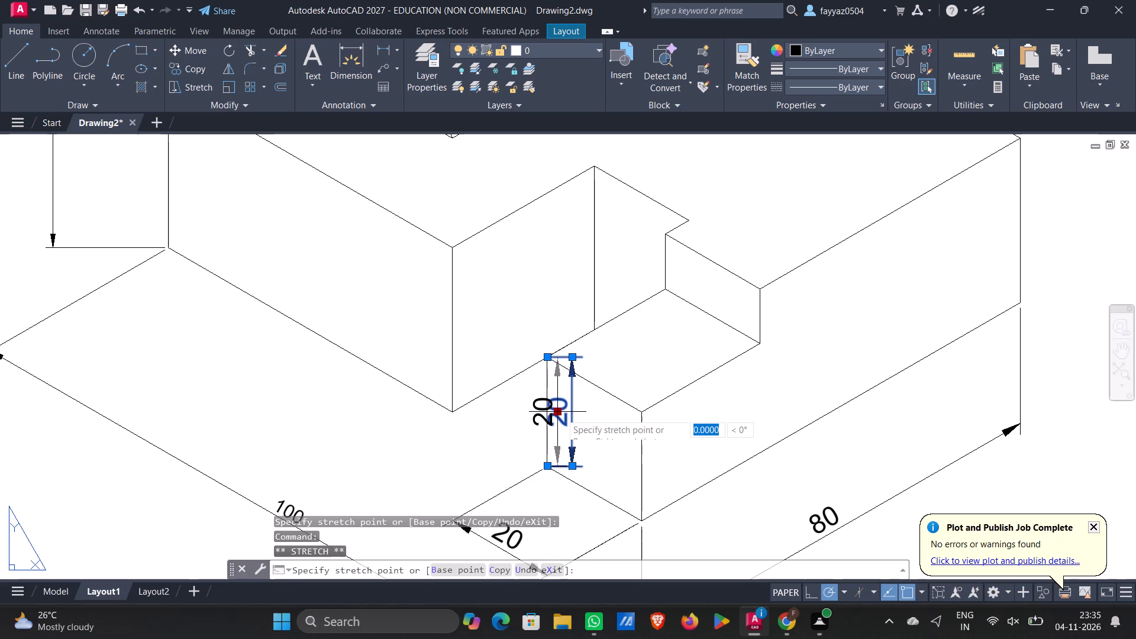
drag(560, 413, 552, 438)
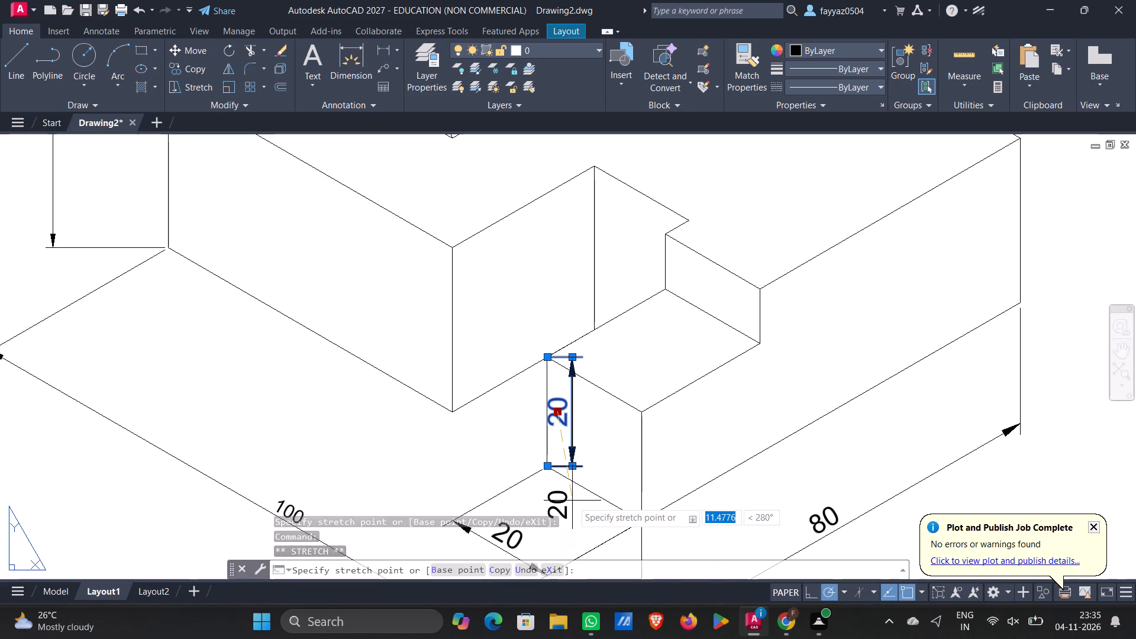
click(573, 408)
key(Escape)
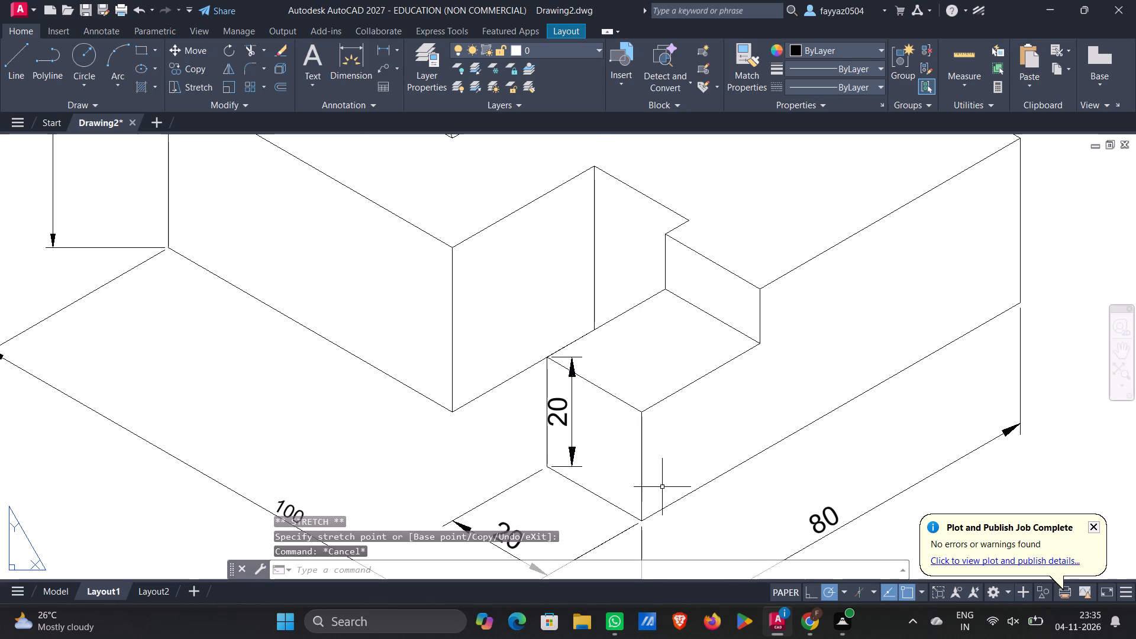
Add an aligned dimension to the notch floor's 25 mm back edge, placing the dimension line on the notch floor.
scroll(673, 473, down, 2)
middle_drag(716, 451, 679, 479)
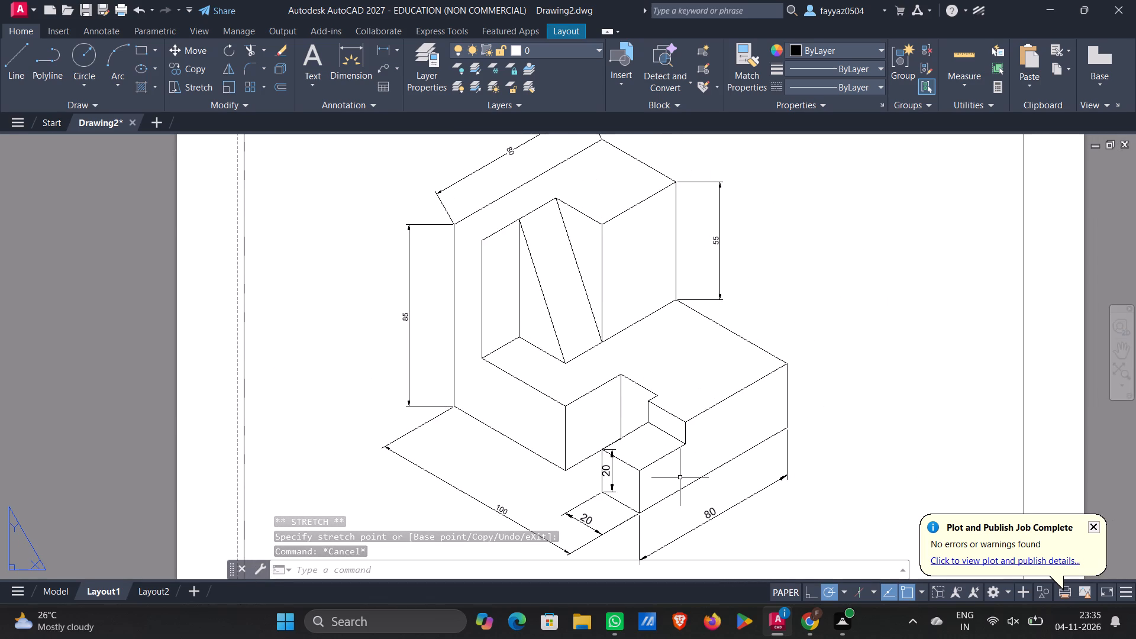
text(da)
key(l)
key(Return)
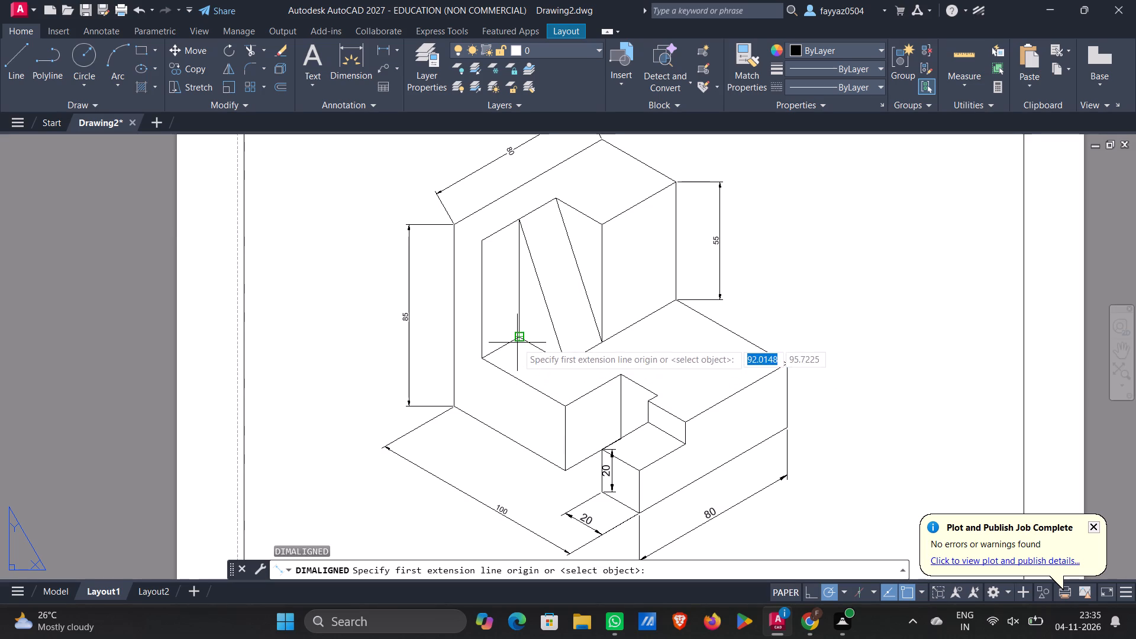
click(517, 341)
click(567, 366)
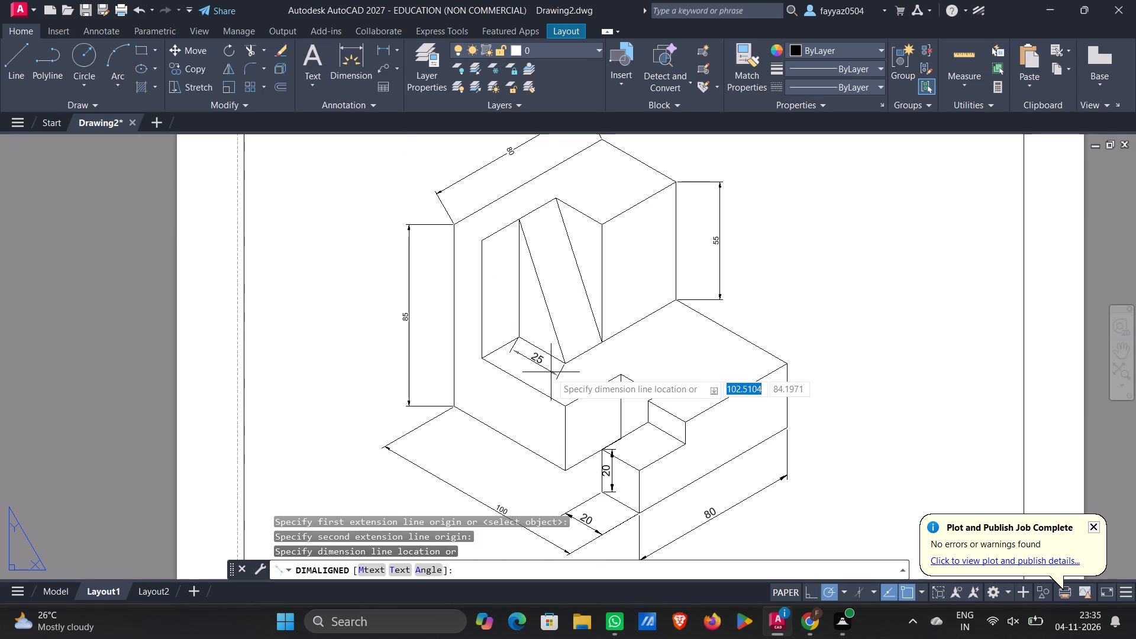
click(551, 372)
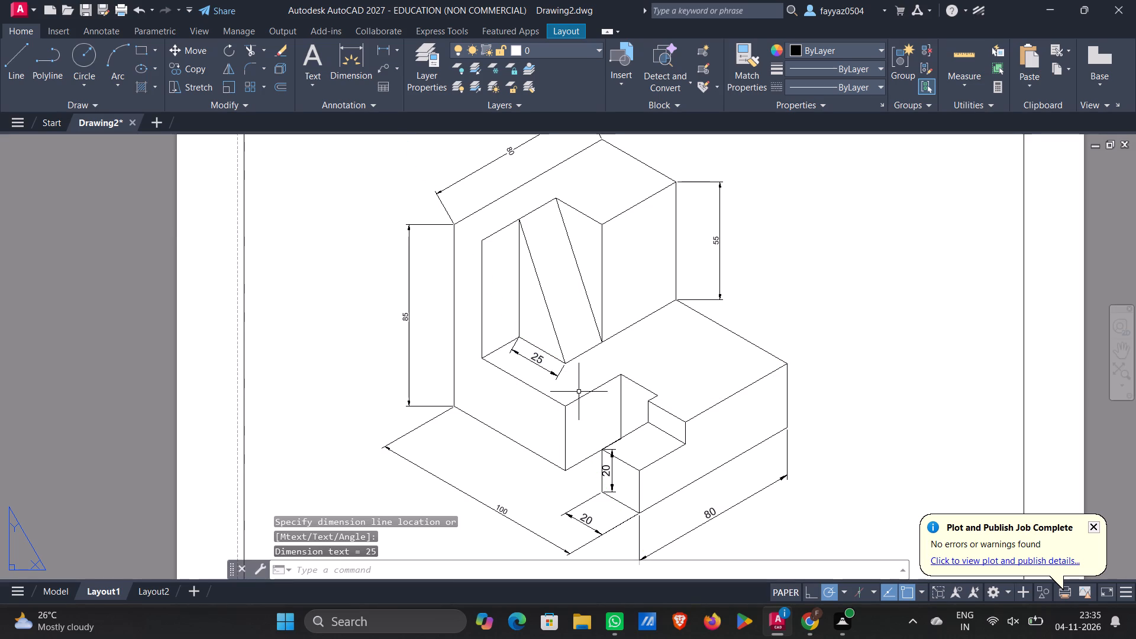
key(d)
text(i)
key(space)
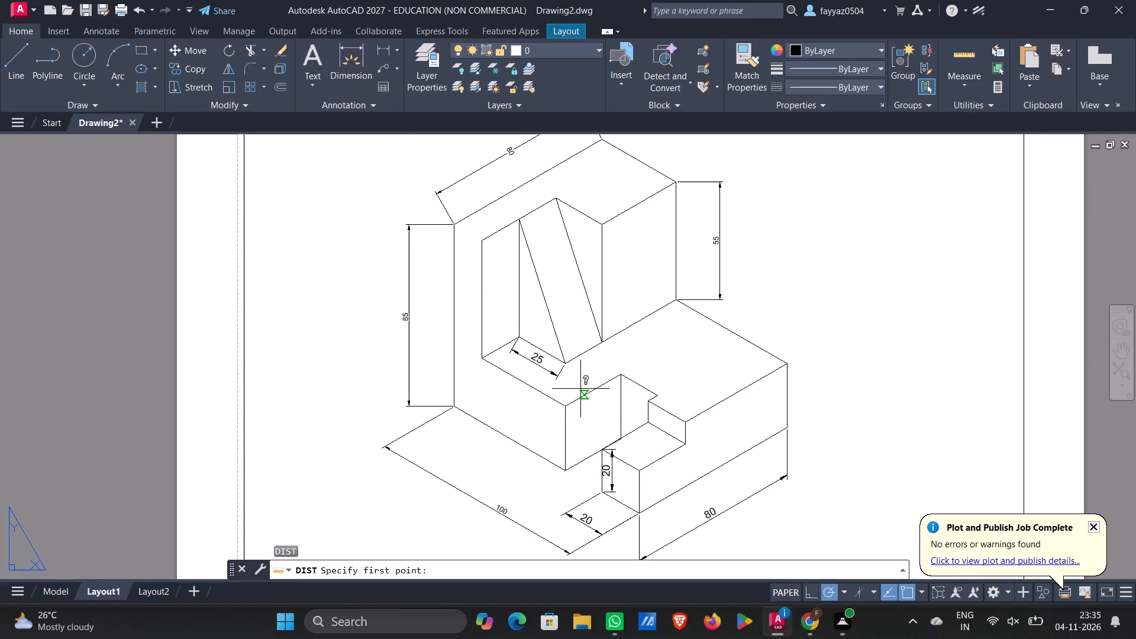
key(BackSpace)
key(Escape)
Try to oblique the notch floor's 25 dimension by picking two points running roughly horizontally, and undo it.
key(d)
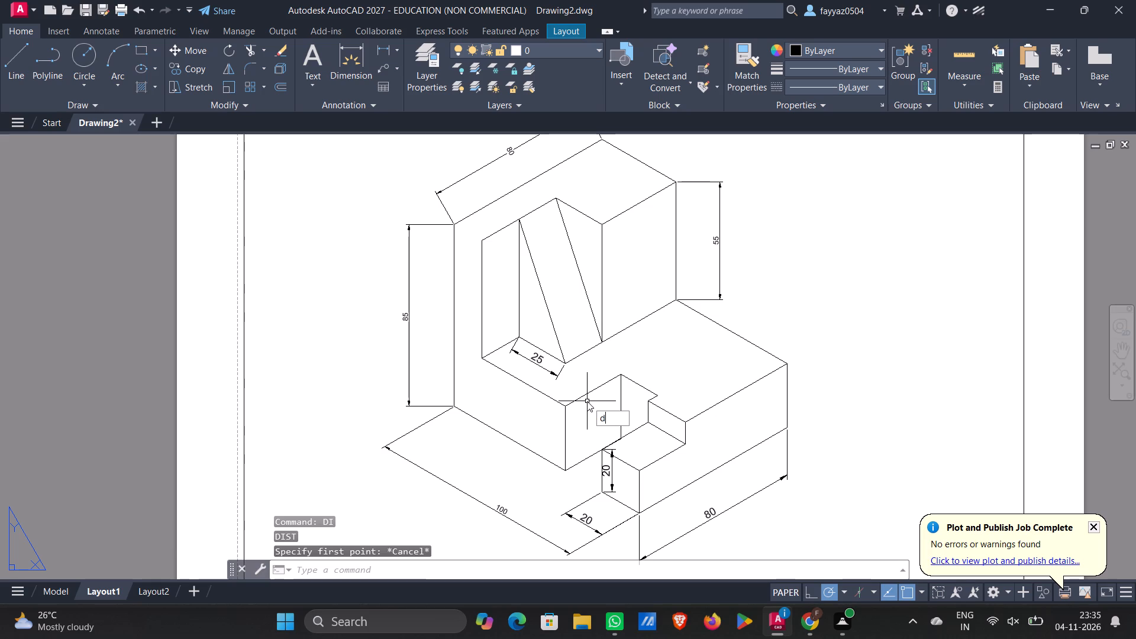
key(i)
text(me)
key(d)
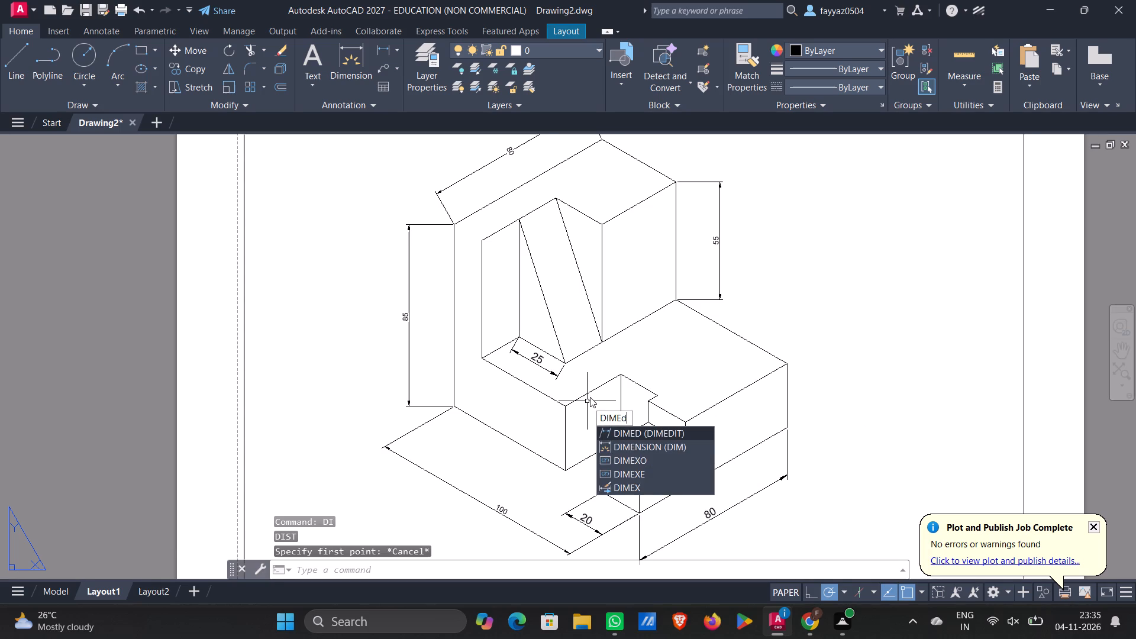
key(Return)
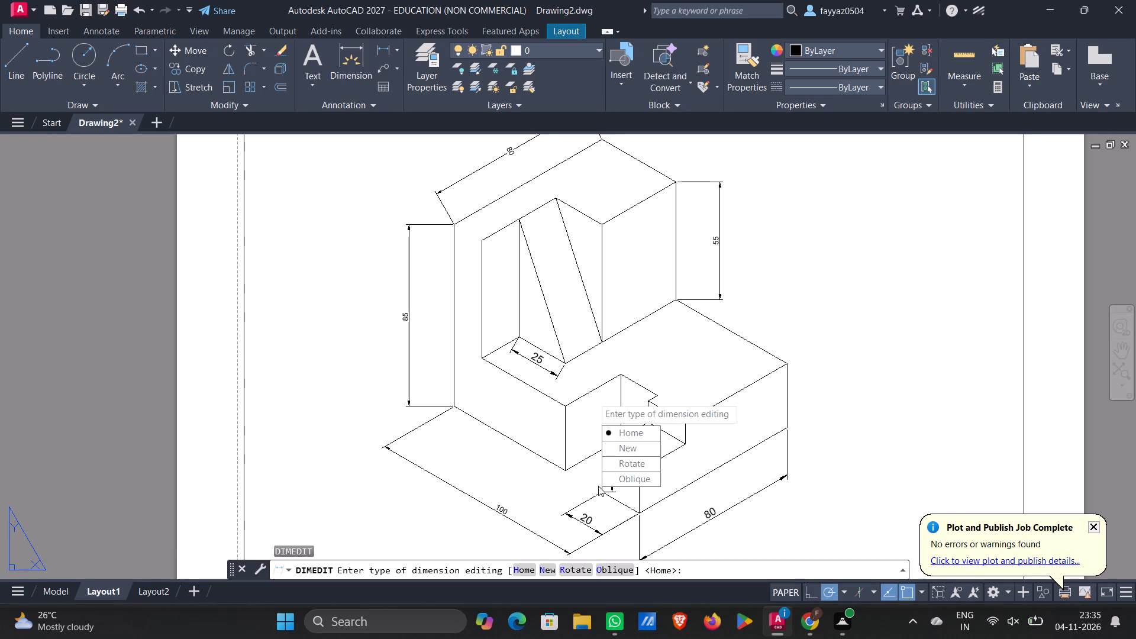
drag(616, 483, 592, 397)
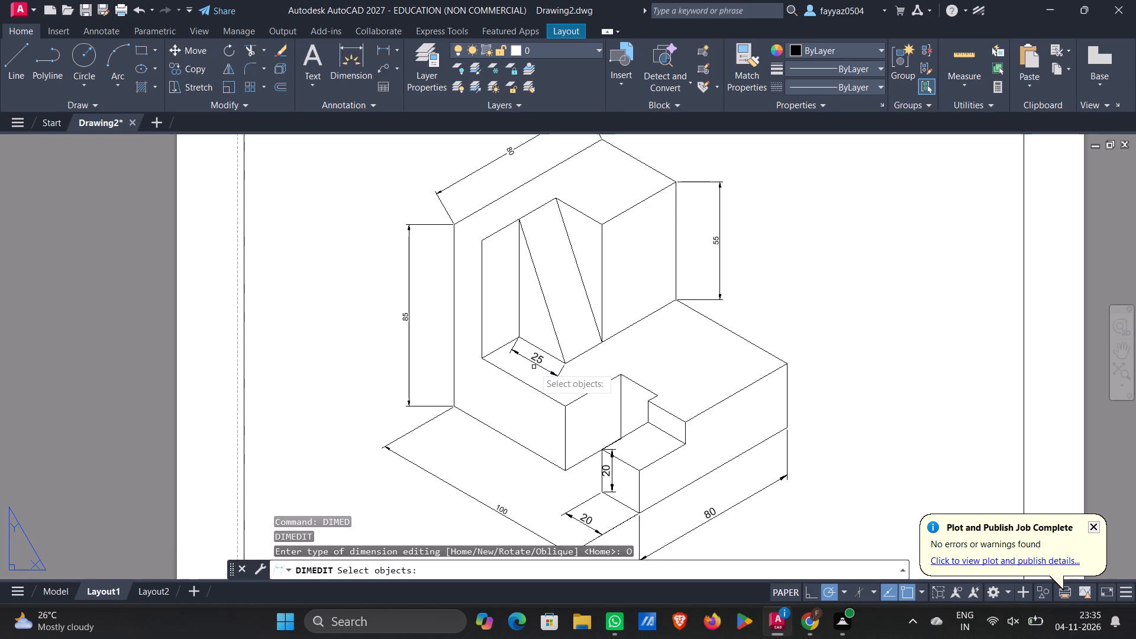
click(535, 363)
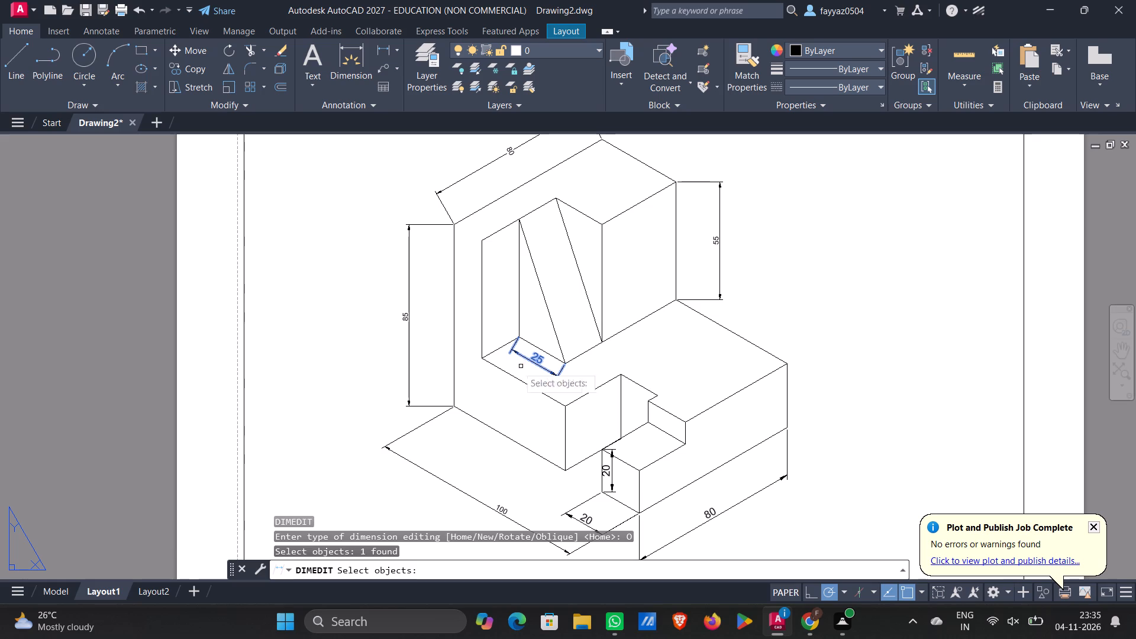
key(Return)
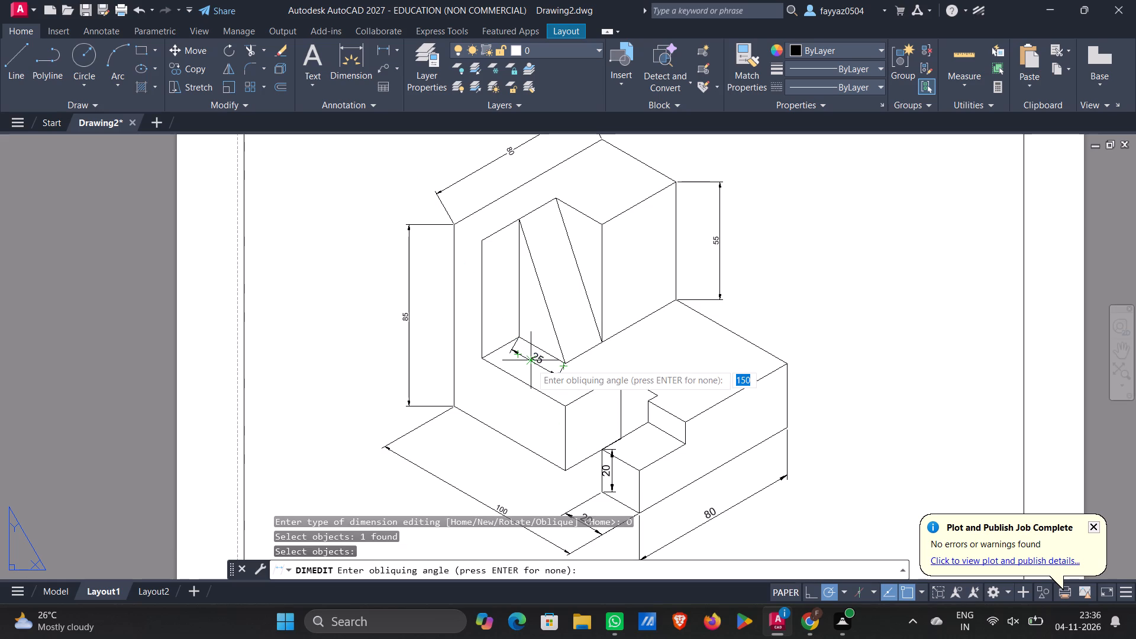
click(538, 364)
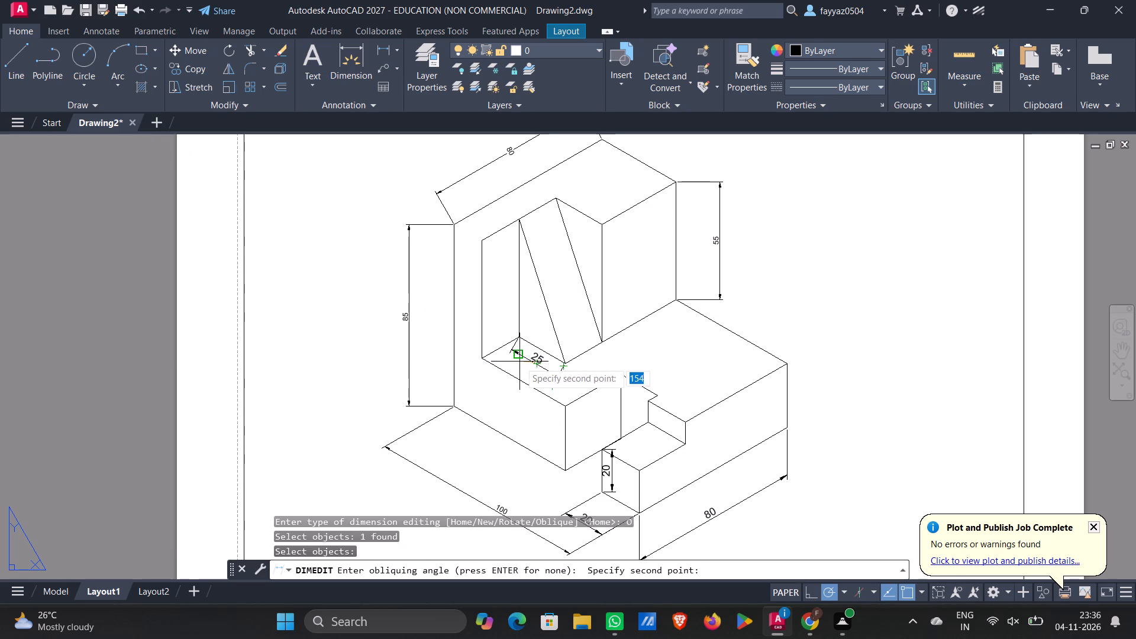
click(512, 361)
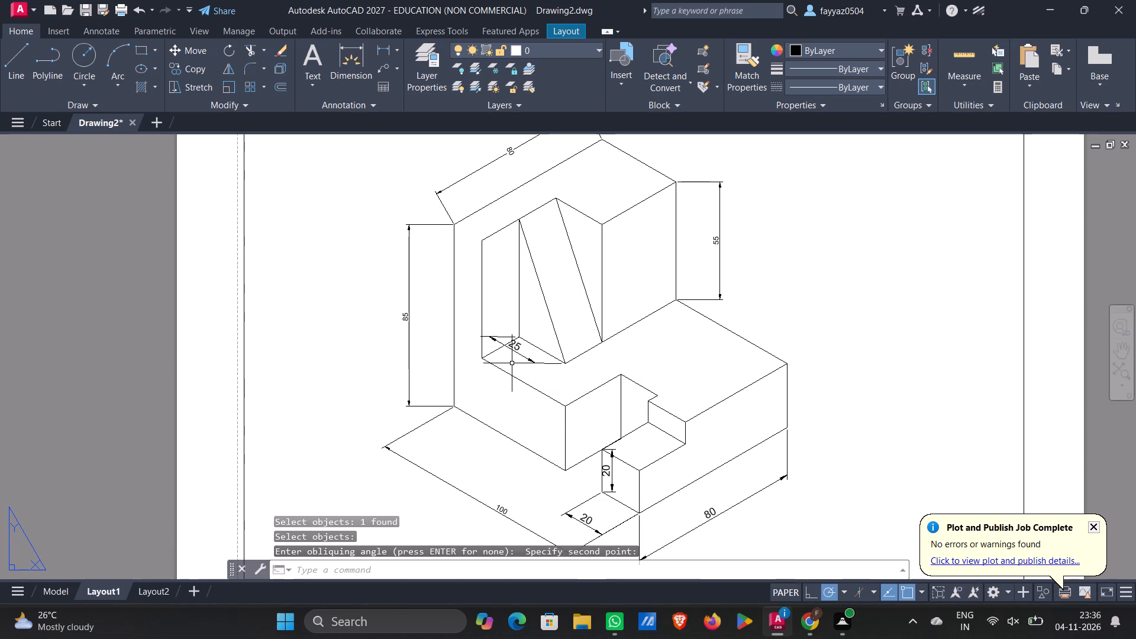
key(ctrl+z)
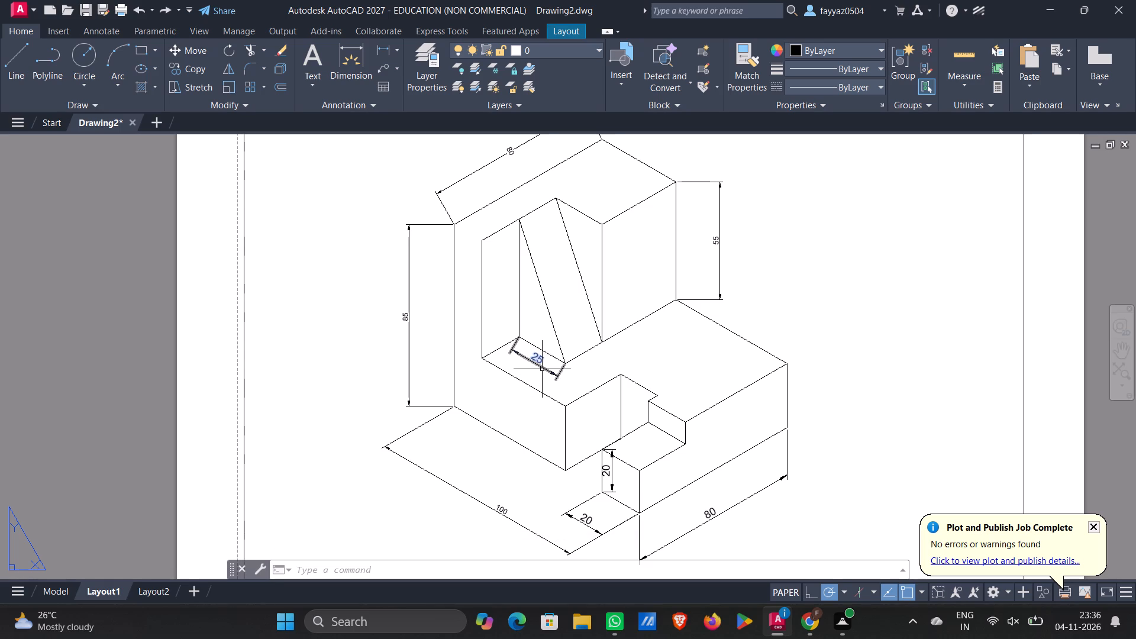
Oblique the notch floor's 25 dimension by two picked points so its extension lines run parallel to the notch's receding floor edges.
click(538, 361)
key(d)
key(i)
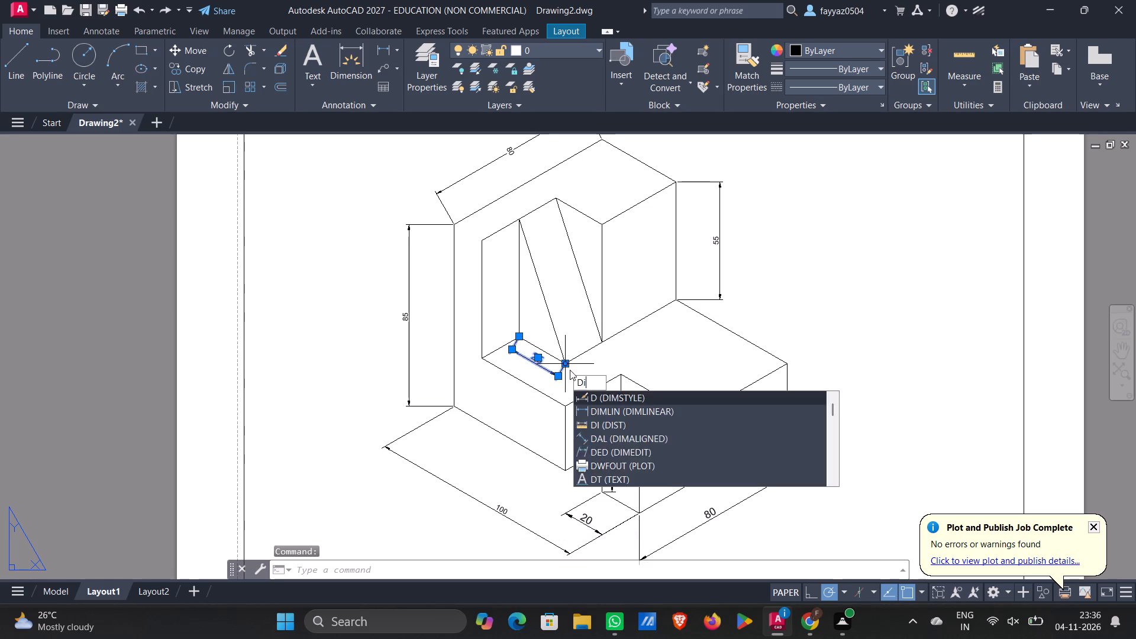
text(med)
key(Return)
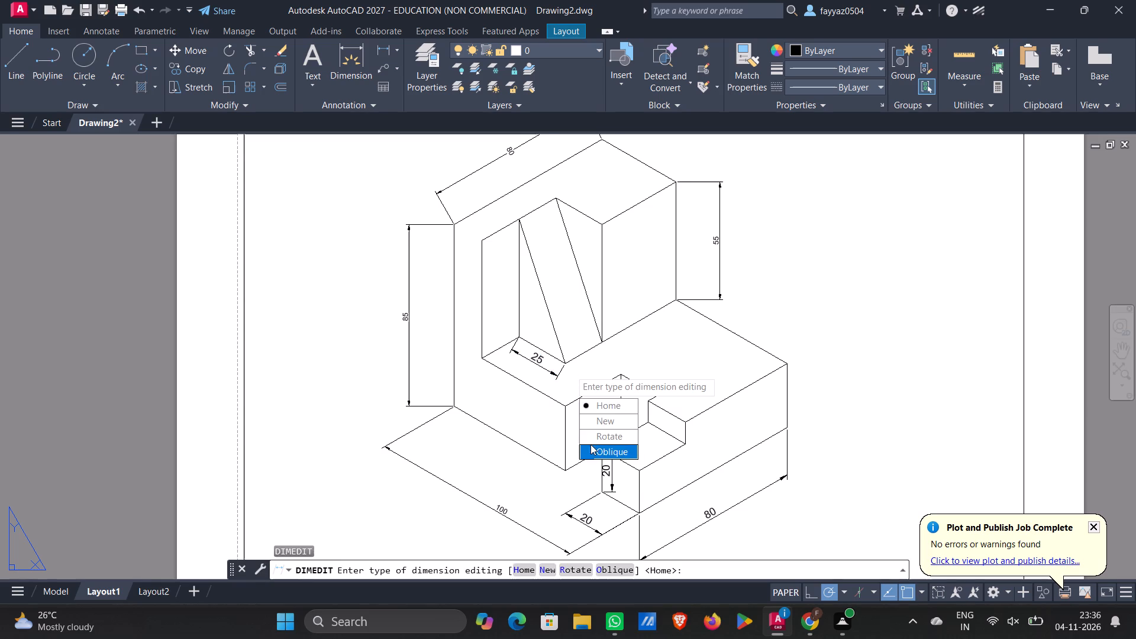
drag(590, 452, 570, 370)
click(540, 359)
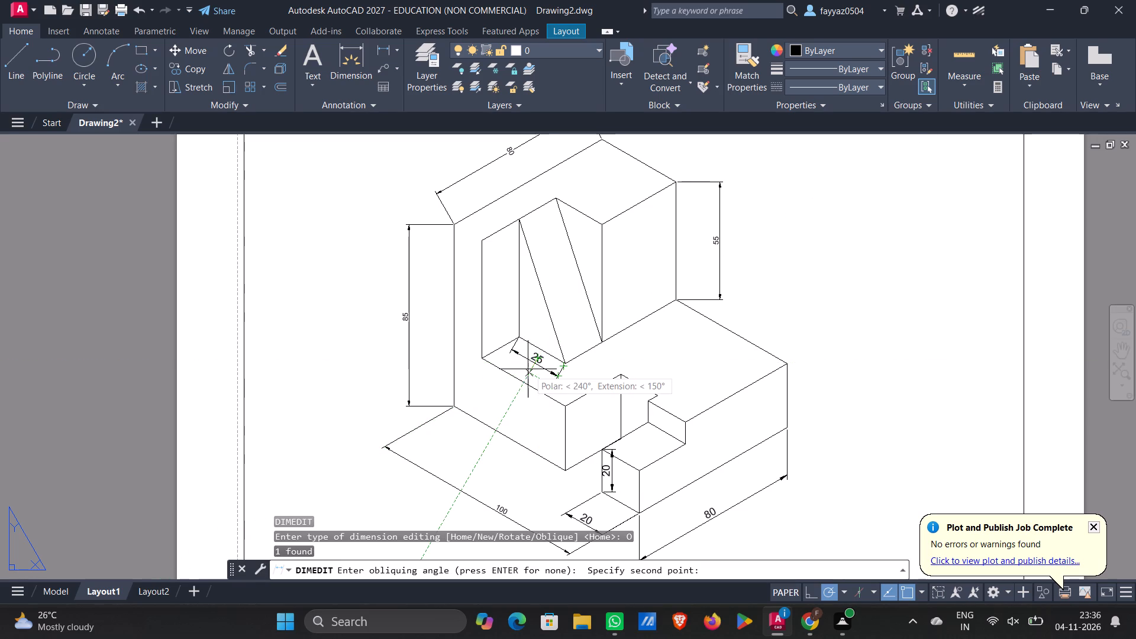
click(525, 369)
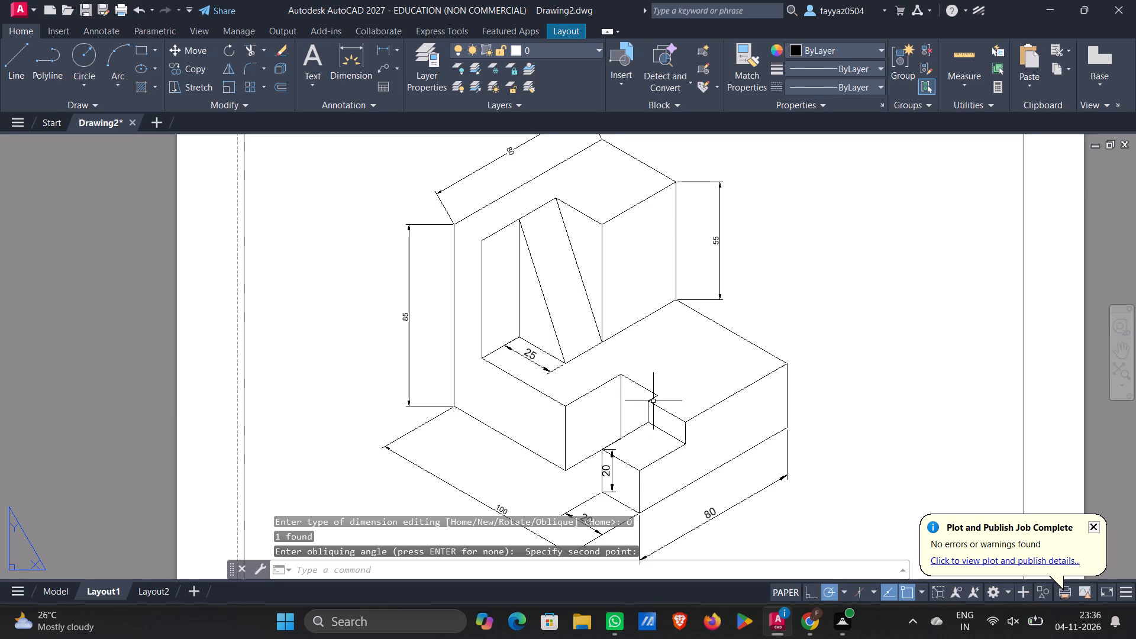
Add an aligned dimension to the sloped face's 20 mm bottom edge, placing the dimension line on the base's top face.
key(d)
text(al)
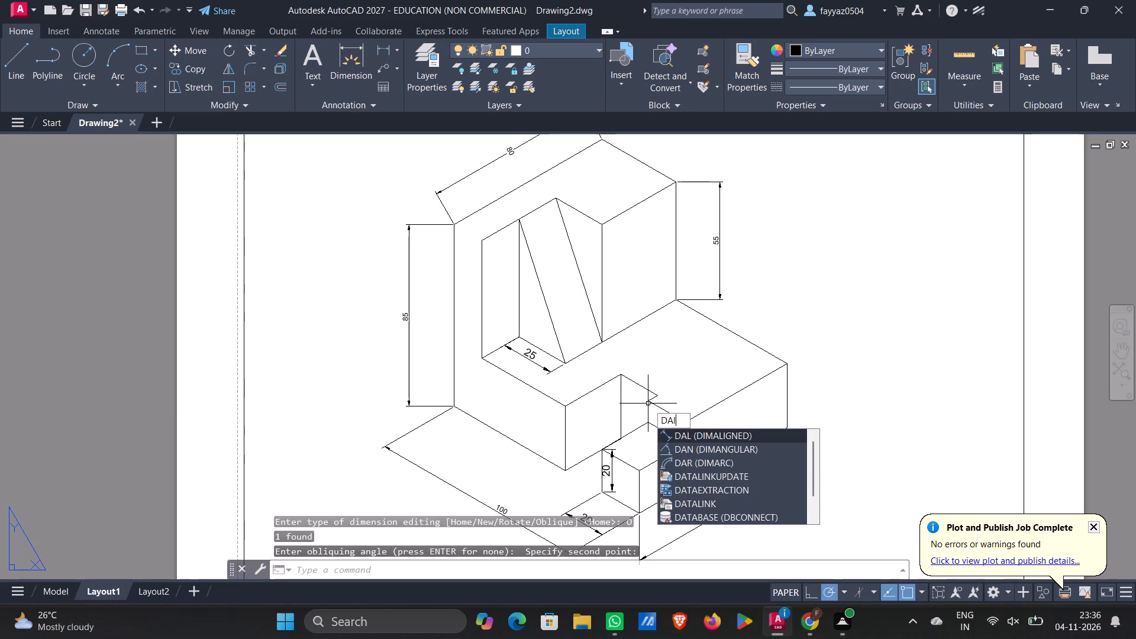
key(Return)
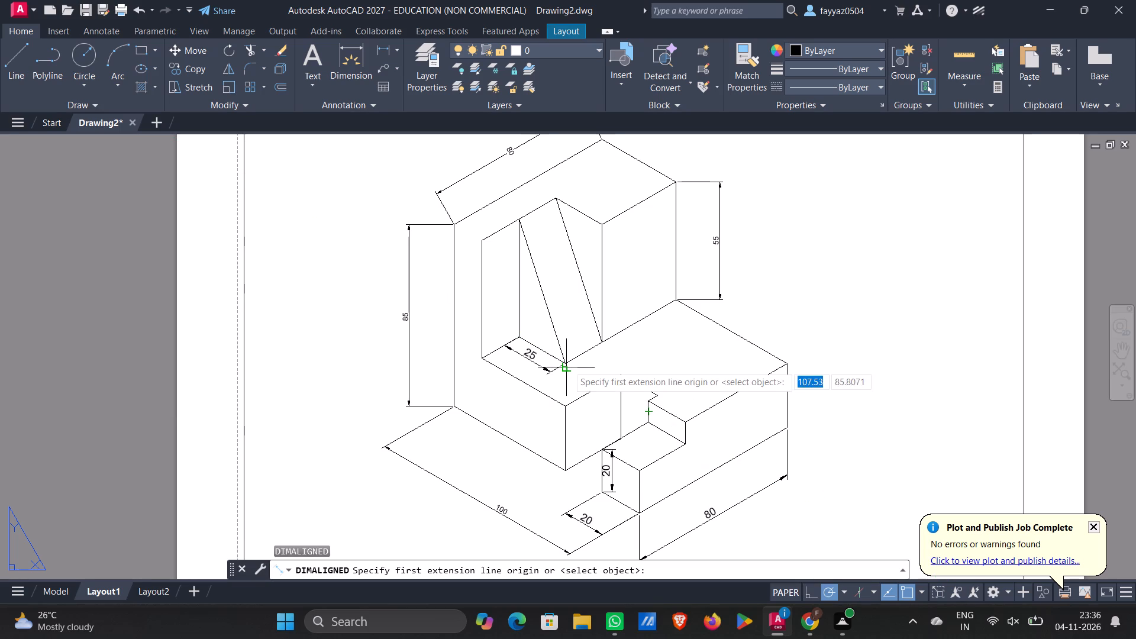
click(566, 360)
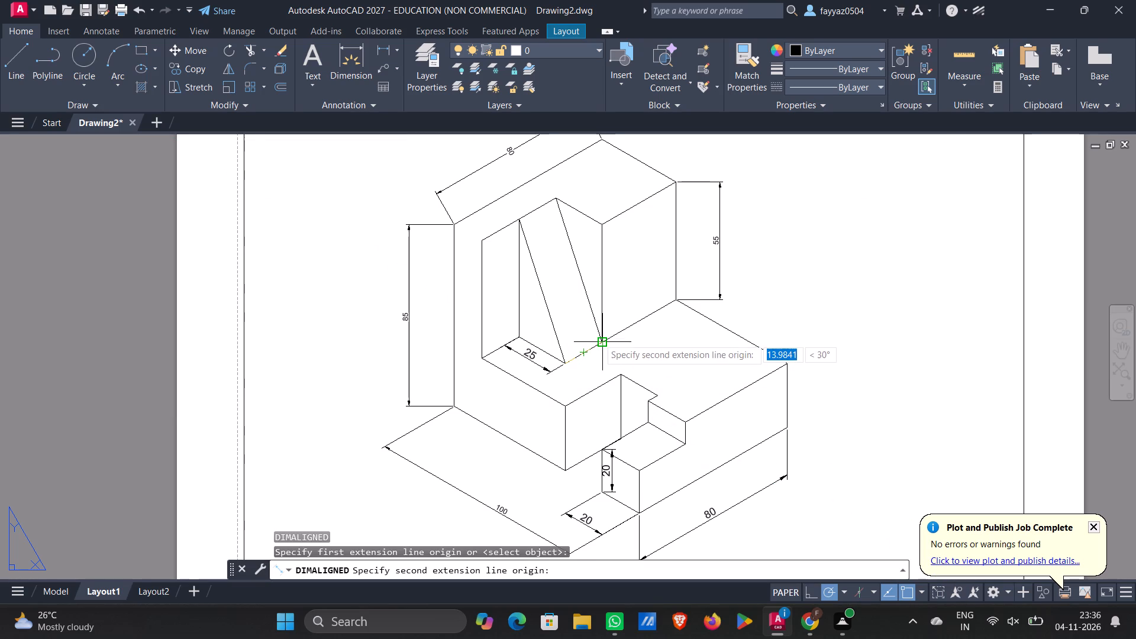
click(600, 338)
click(610, 355)
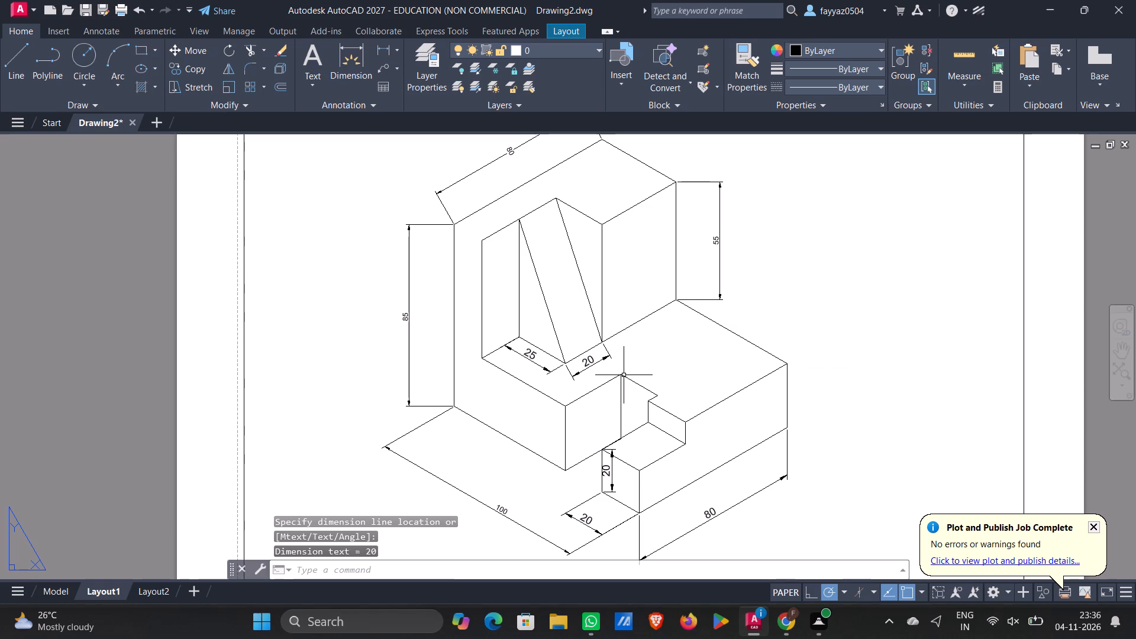
Oblique the sloped face's bottom-edge dimension by two picked points so its extension lines follow the other isometric axis.
key(d)
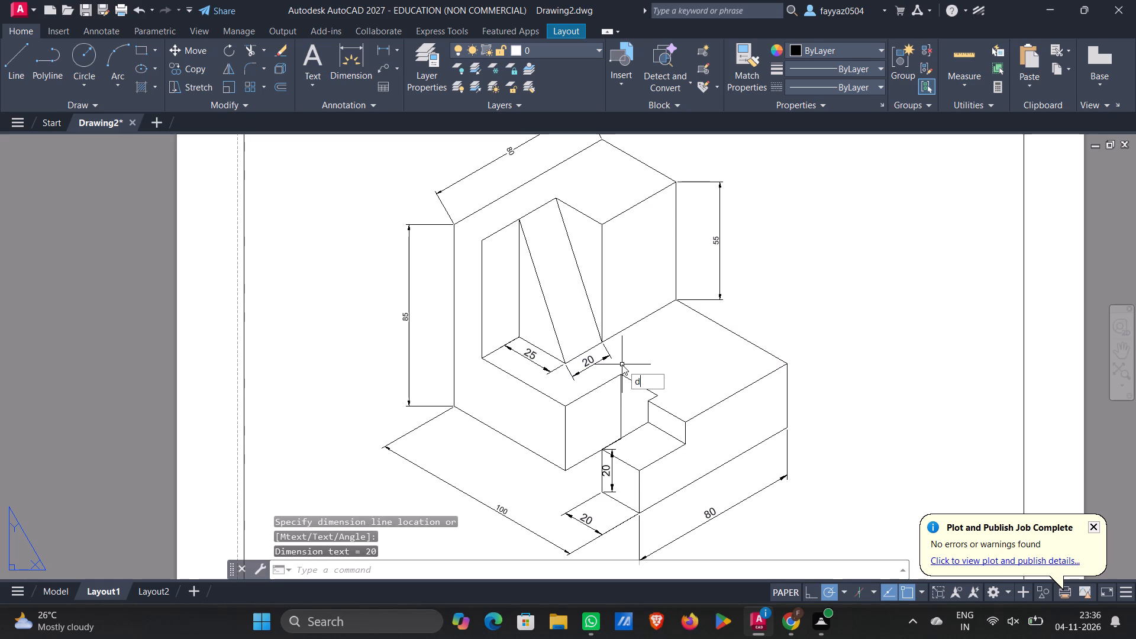
key(i)
text(med)
key(Return)
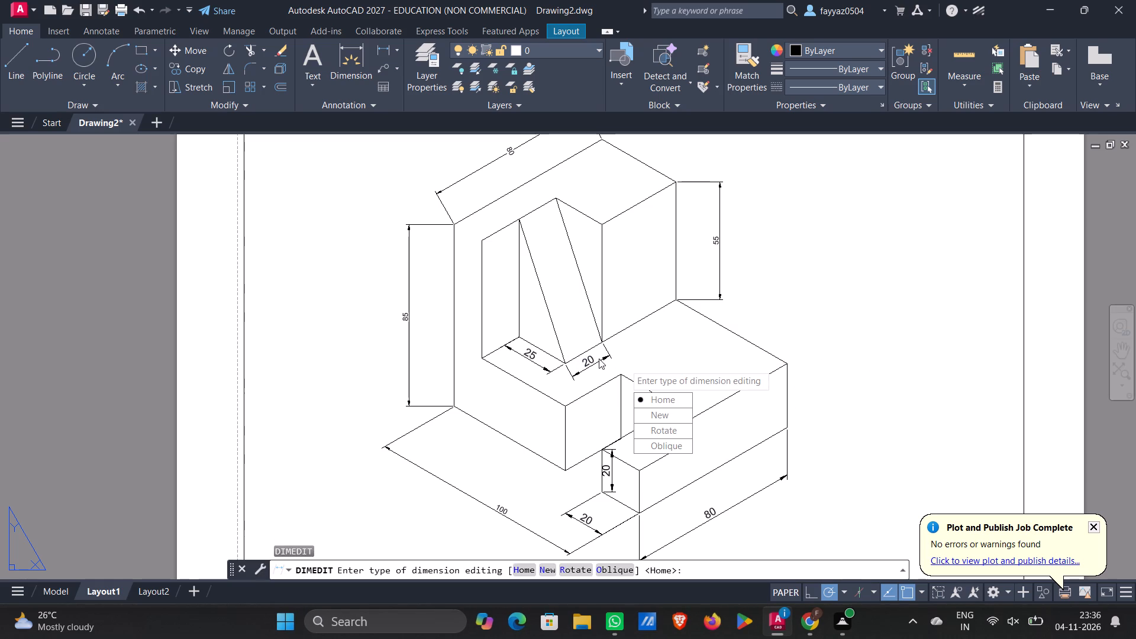
drag(643, 443, 624, 364)
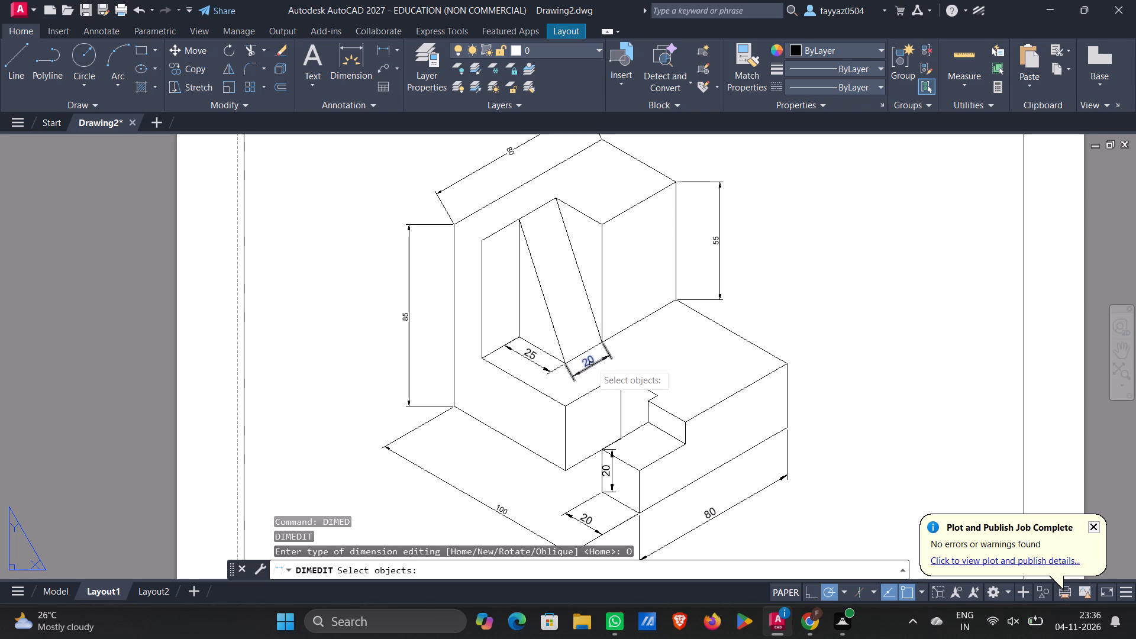
click(591, 363)
key(Return)
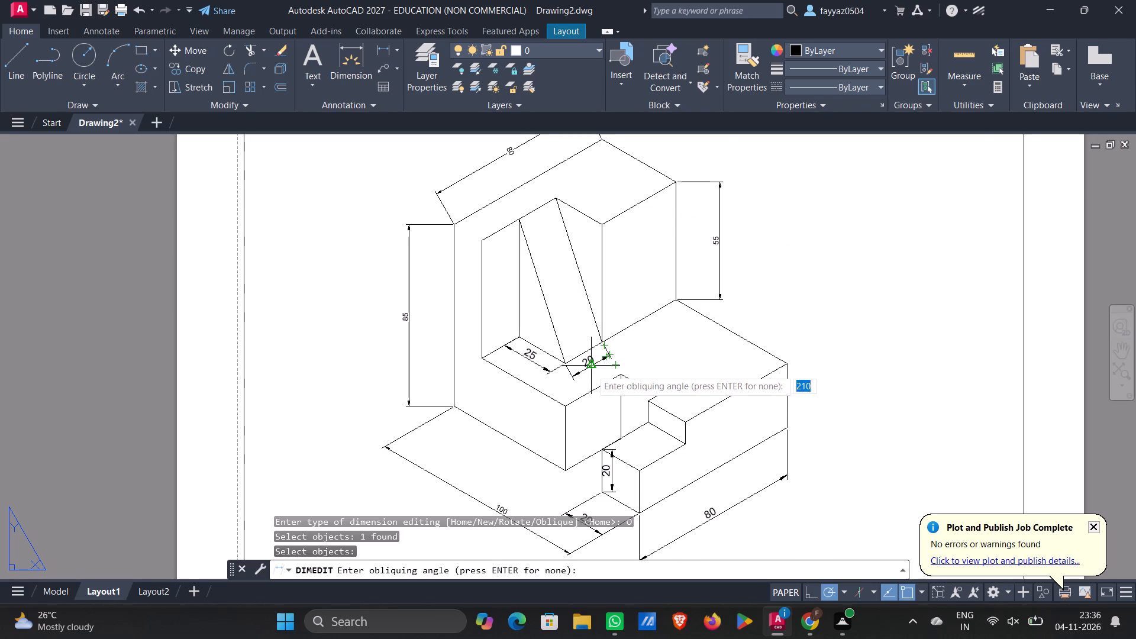
click(591, 369)
click(604, 374)
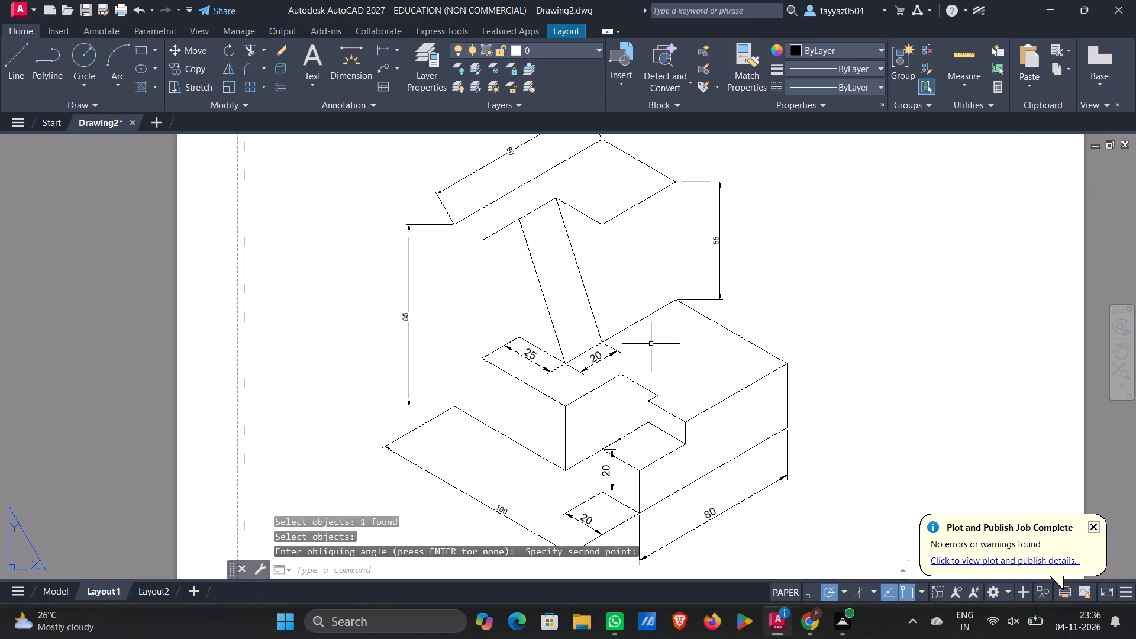
Add an aligned dimension to the upper block's 40 mm top edge beside the sloped cut, placing it over the face below.
text(da)
key(l)
key(Return)
click(601, 225)
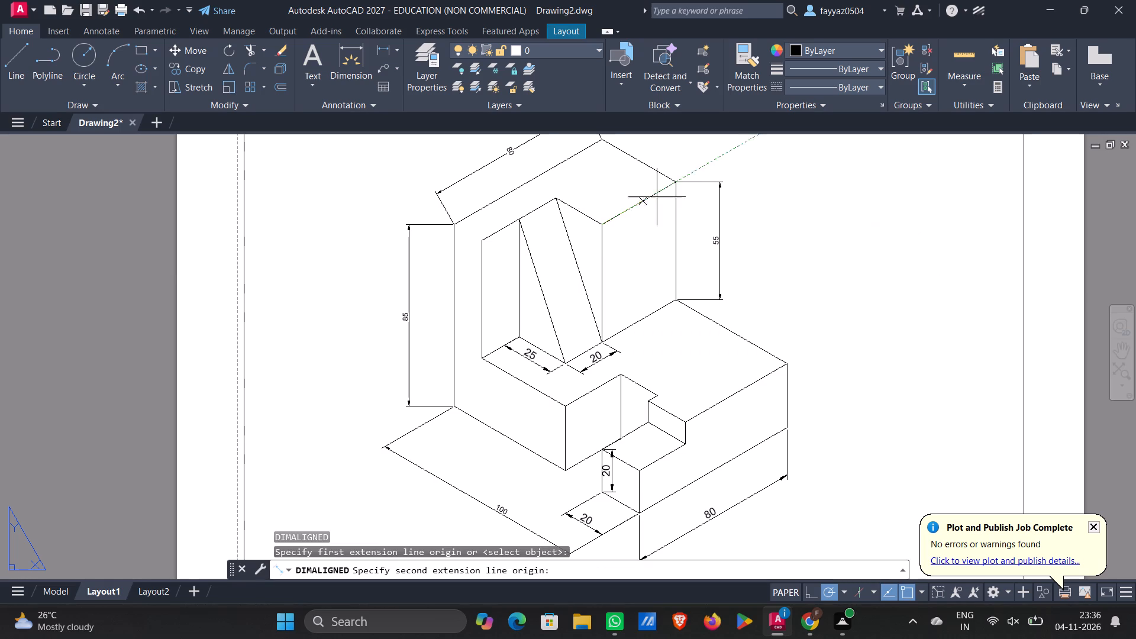
click(674, 185)
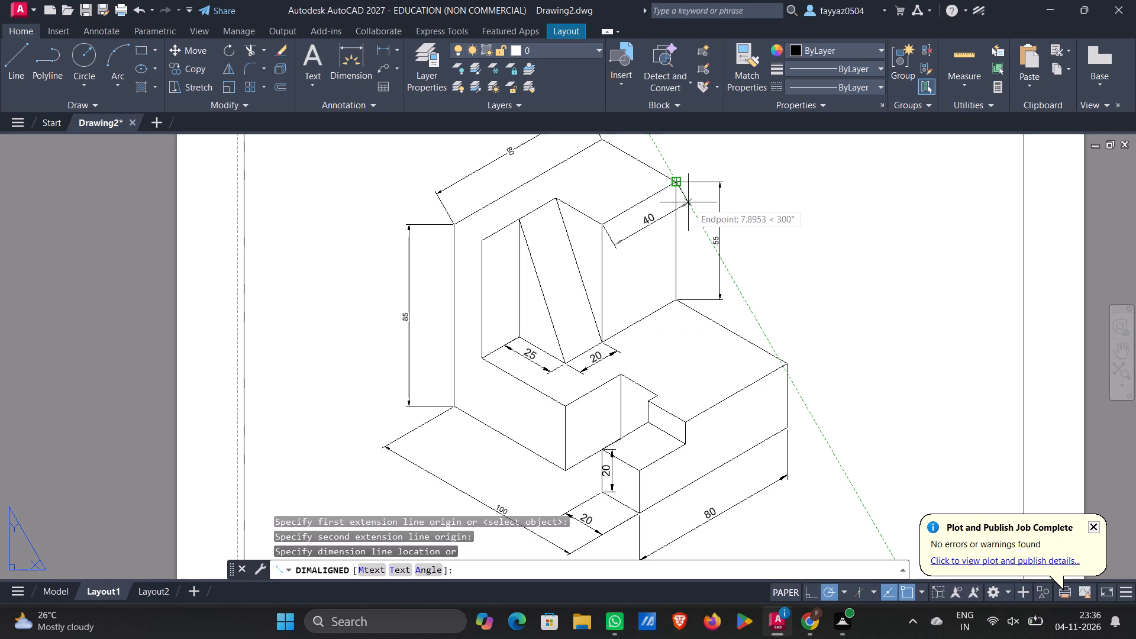
click(688, 202)
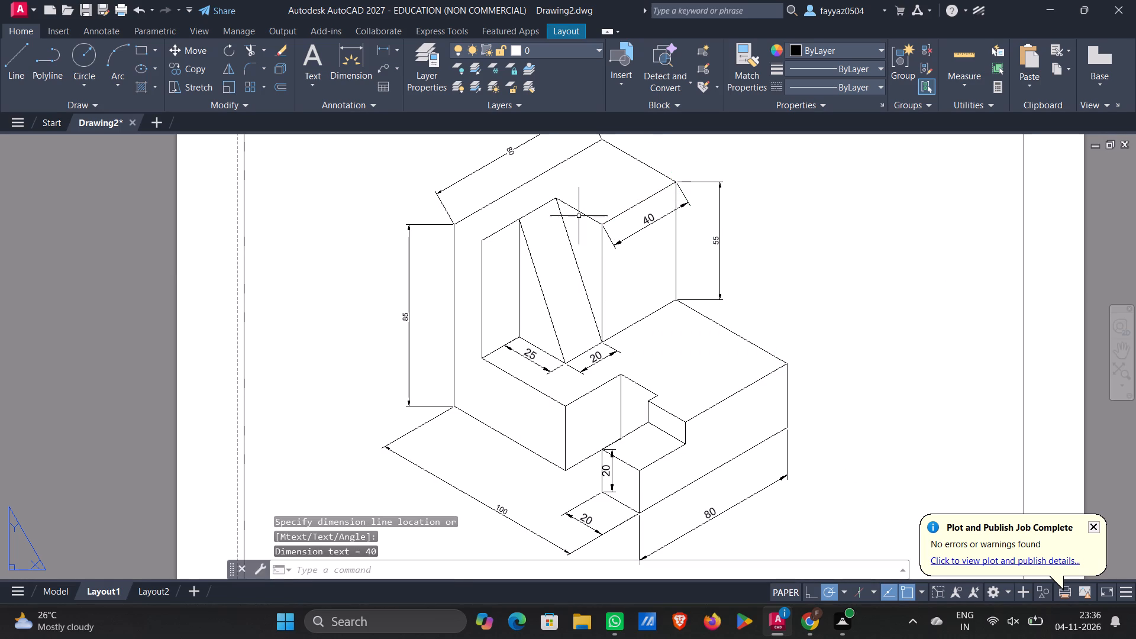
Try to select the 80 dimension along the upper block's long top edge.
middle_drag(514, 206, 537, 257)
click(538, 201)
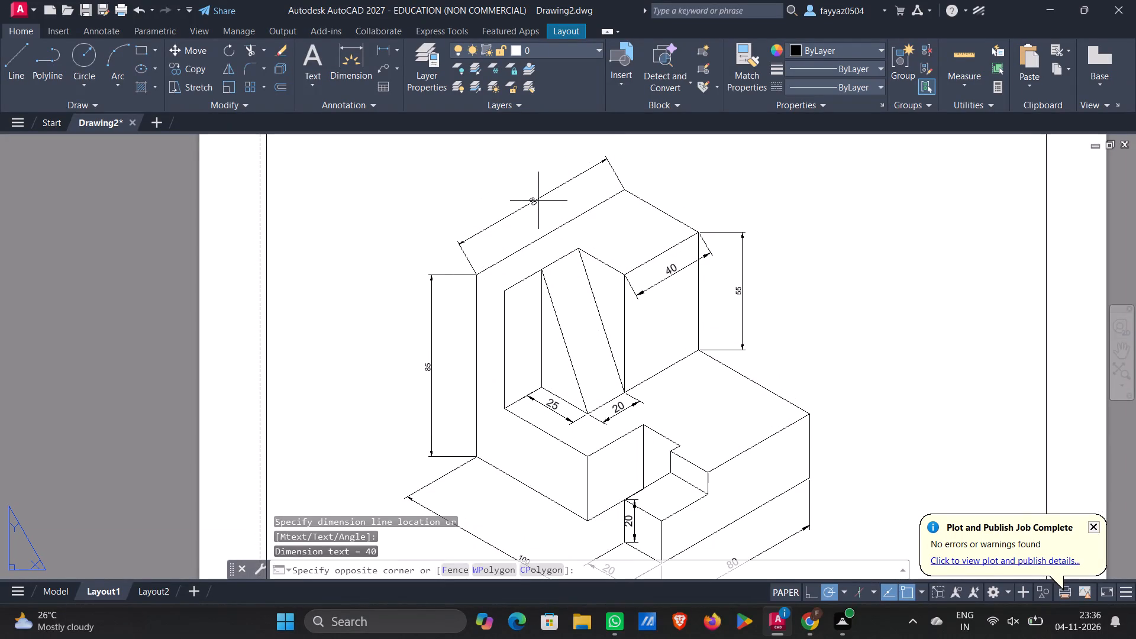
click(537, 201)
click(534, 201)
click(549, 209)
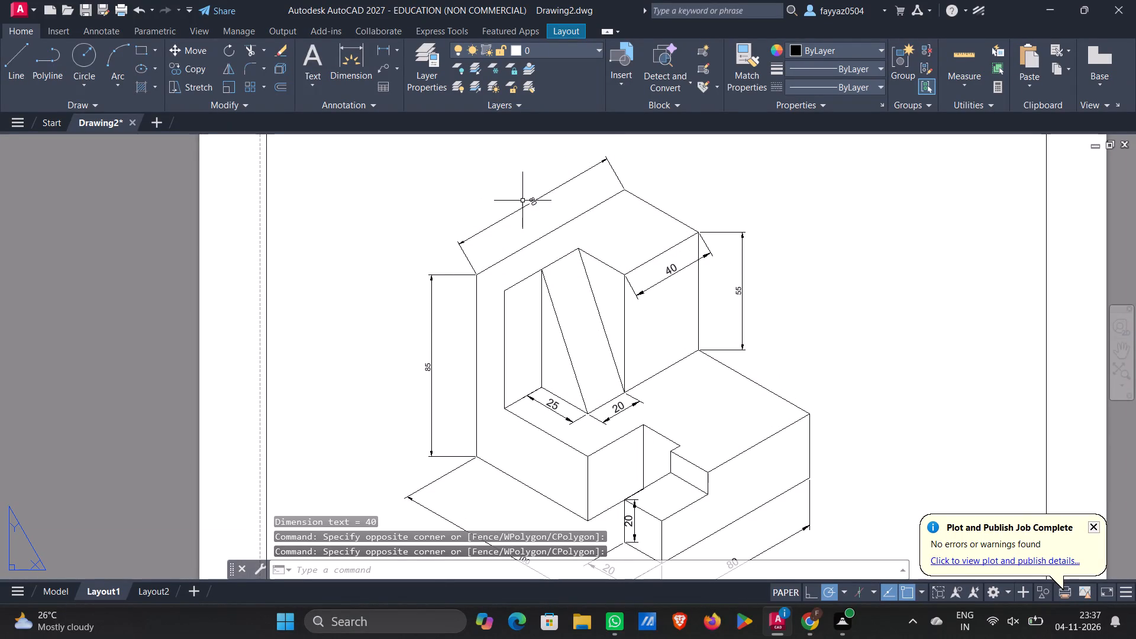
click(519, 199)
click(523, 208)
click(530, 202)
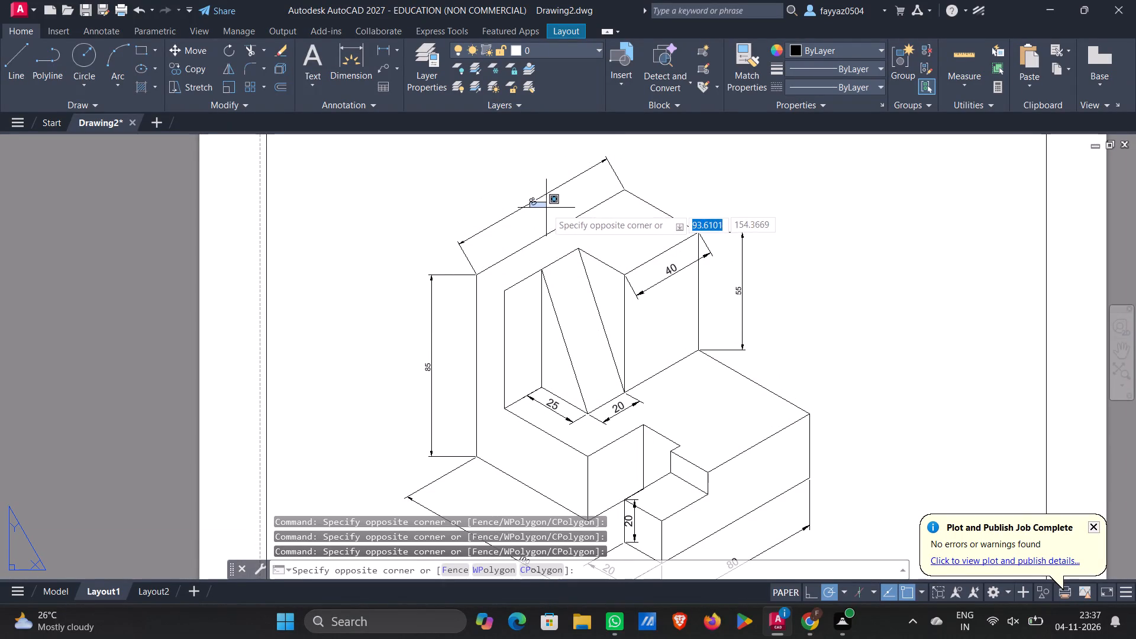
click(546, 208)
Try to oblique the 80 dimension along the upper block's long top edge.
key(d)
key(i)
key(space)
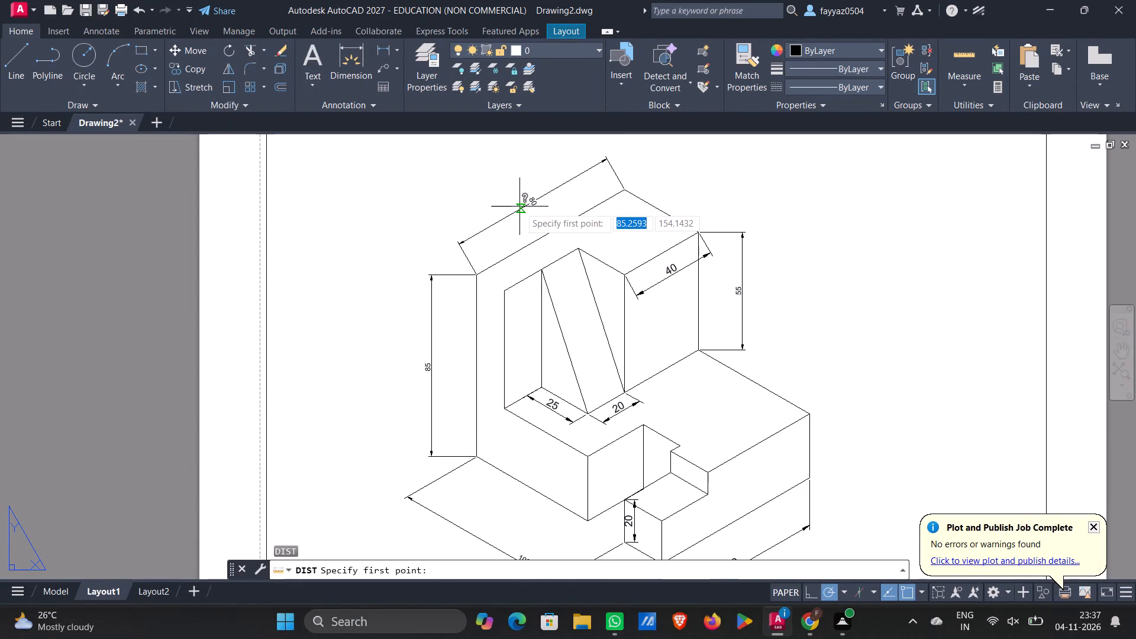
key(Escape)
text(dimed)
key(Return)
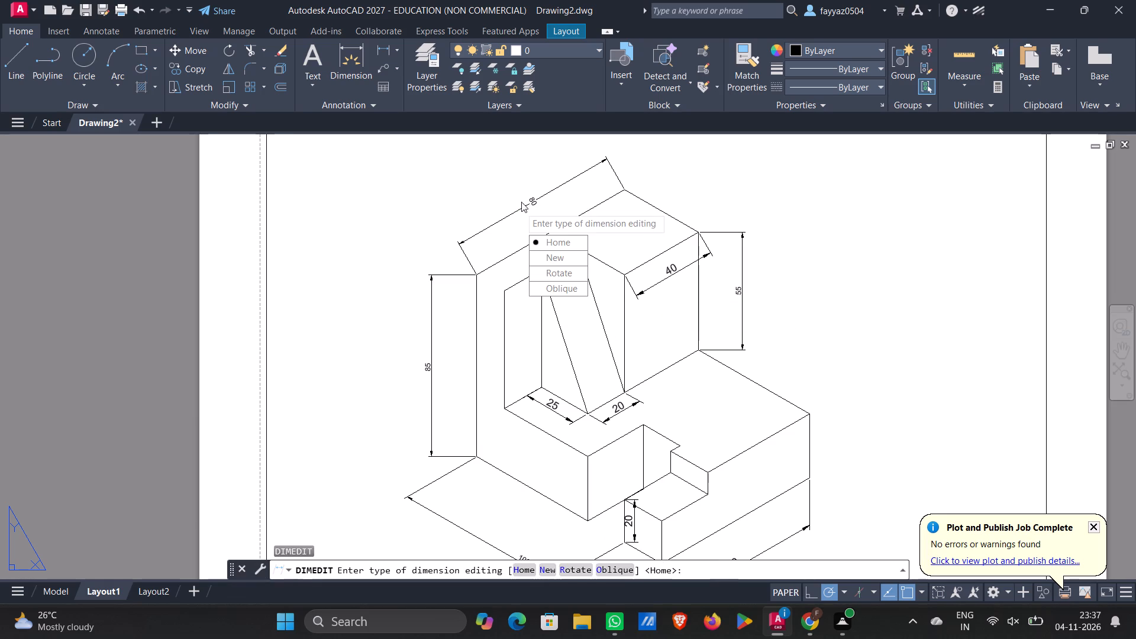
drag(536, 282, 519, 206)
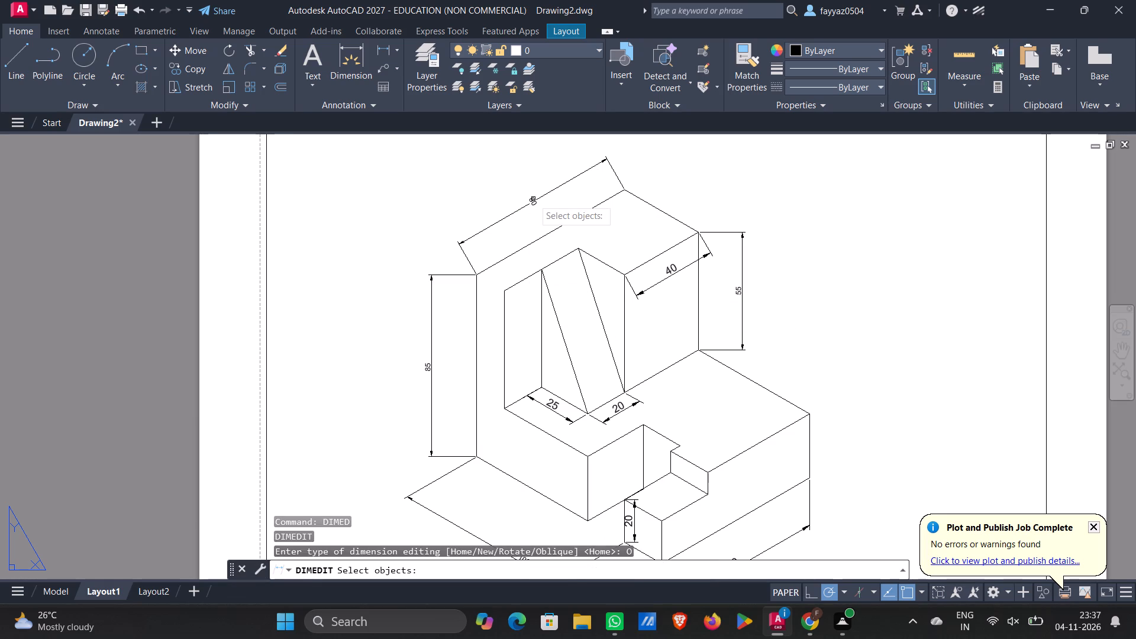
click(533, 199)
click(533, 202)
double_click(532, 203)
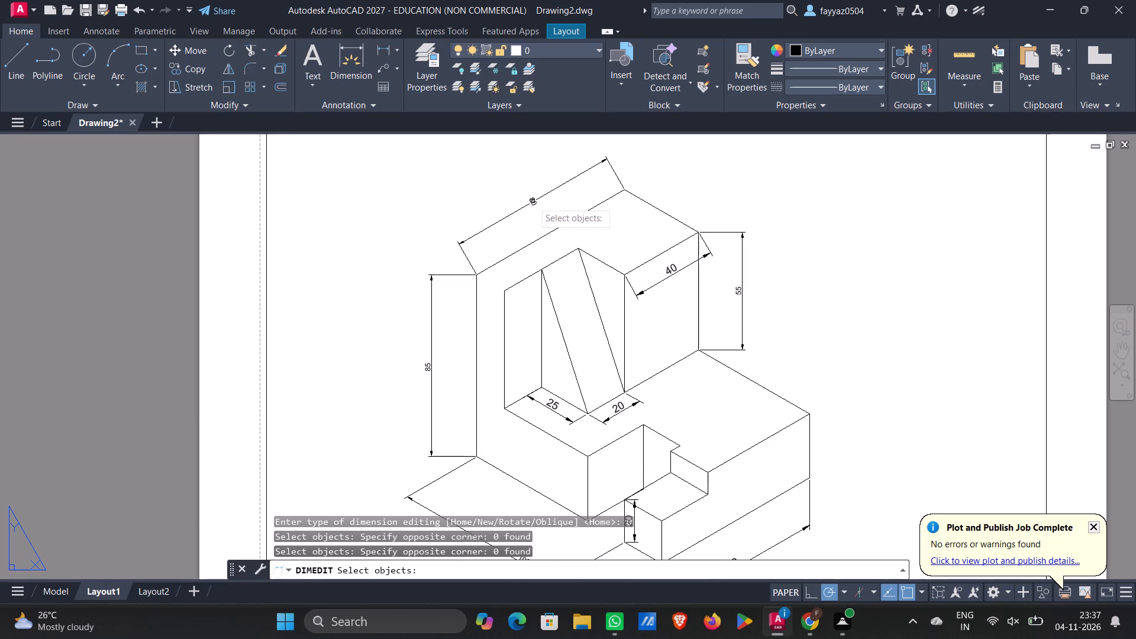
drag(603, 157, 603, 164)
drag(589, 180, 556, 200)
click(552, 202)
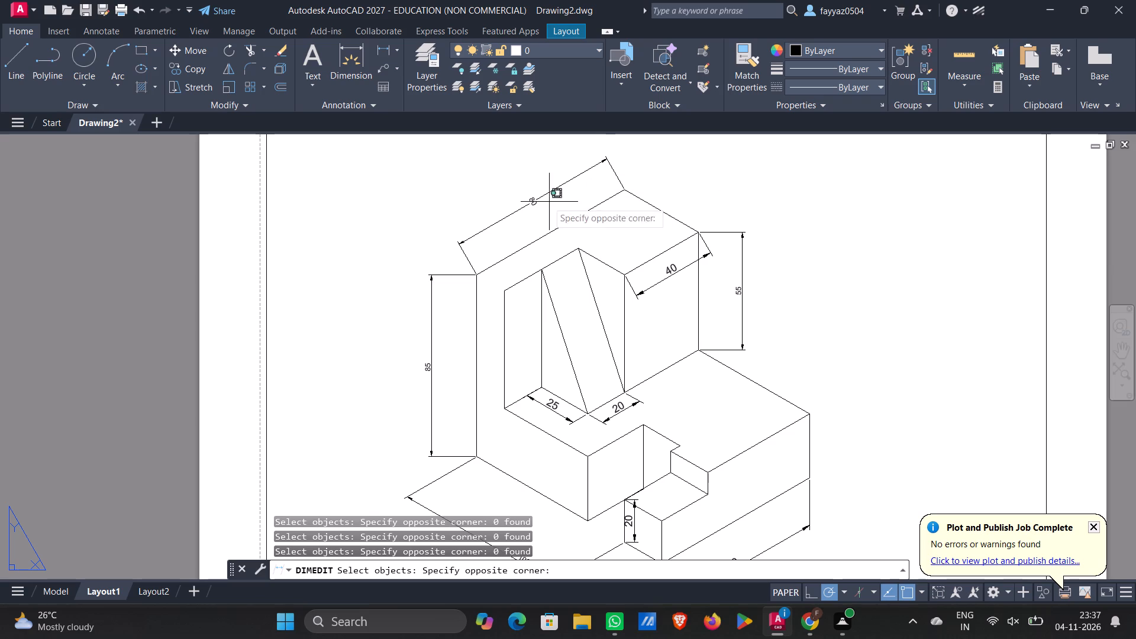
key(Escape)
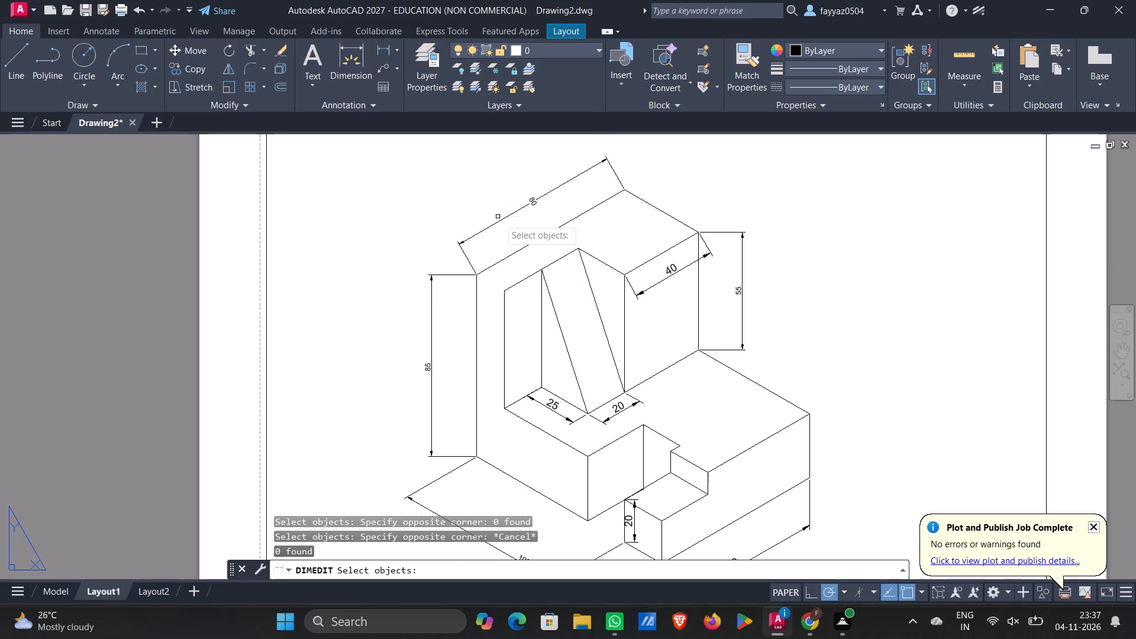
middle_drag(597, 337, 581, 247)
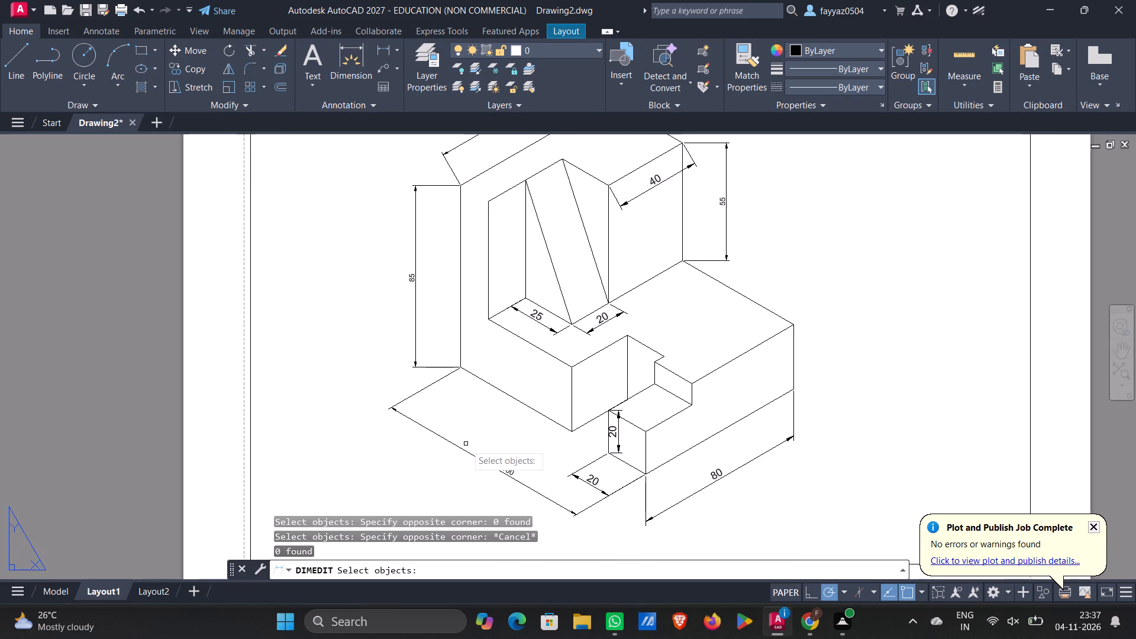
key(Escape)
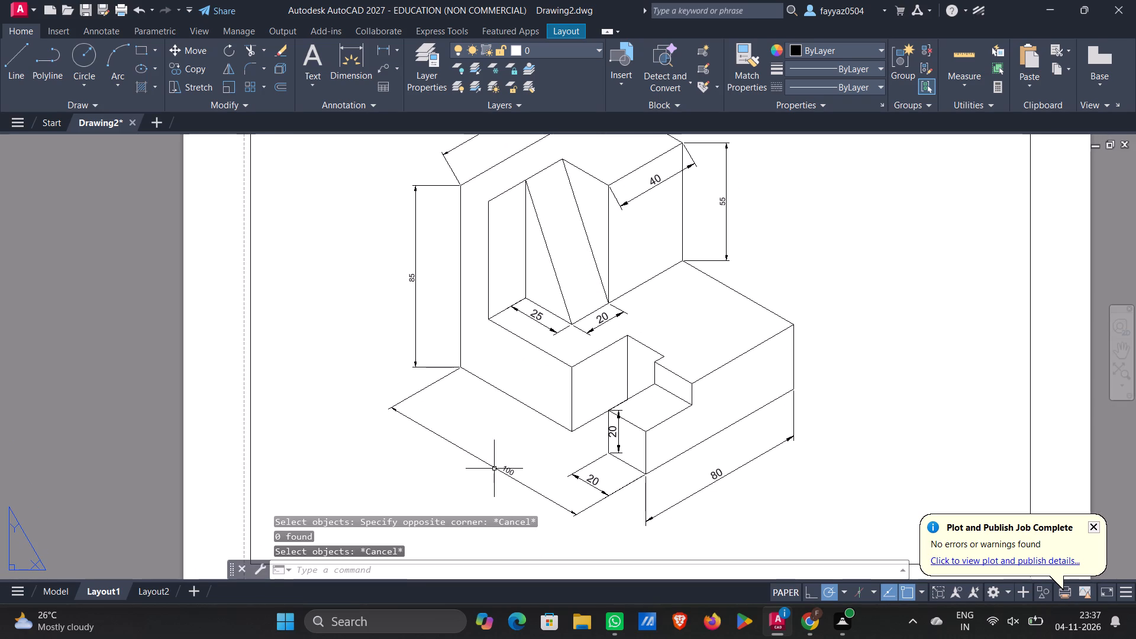
Activate the model space inside the layout viewport.
double_click(496, 467)
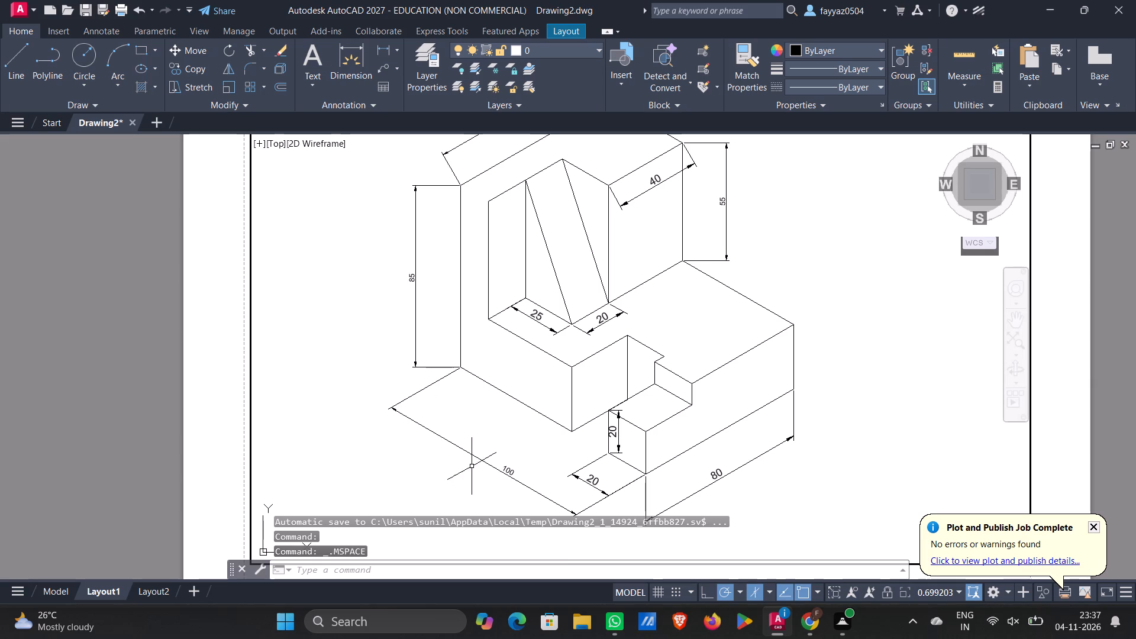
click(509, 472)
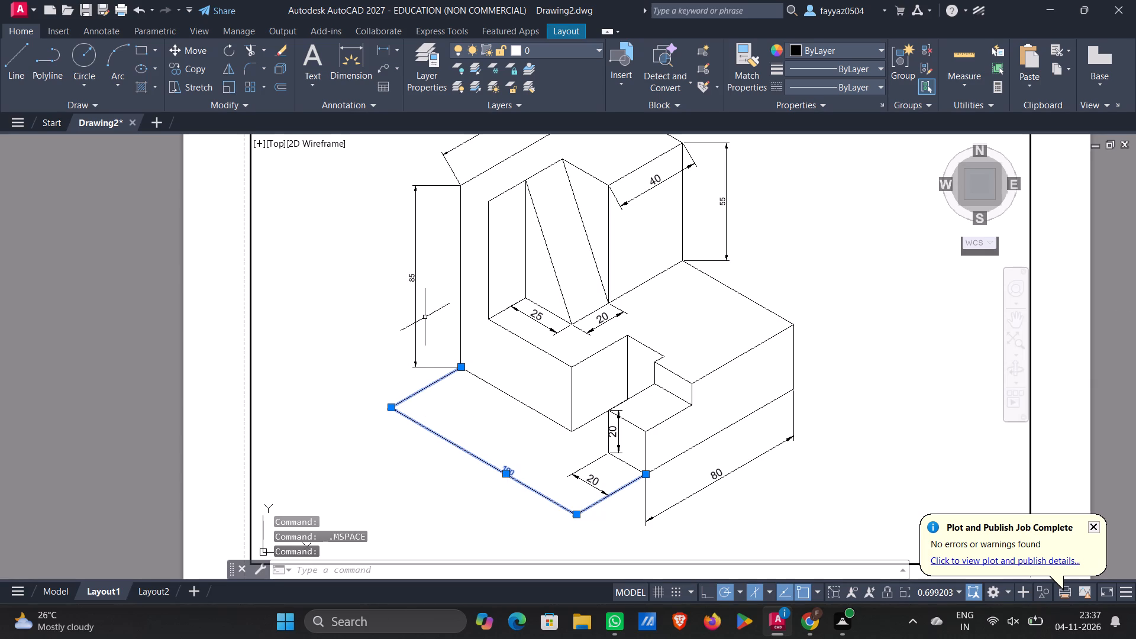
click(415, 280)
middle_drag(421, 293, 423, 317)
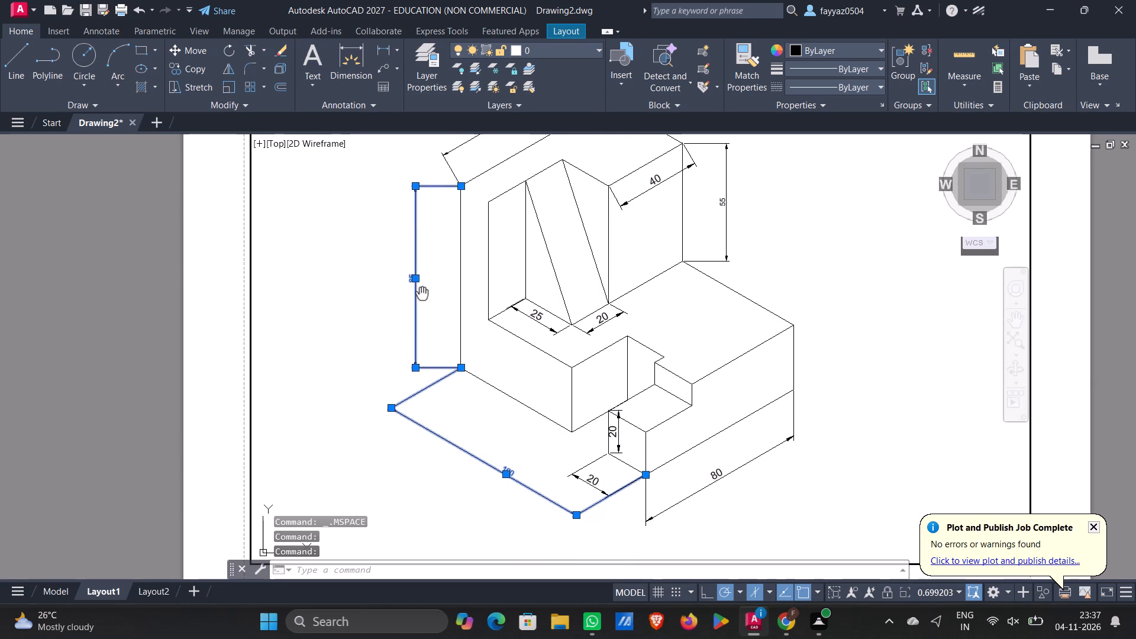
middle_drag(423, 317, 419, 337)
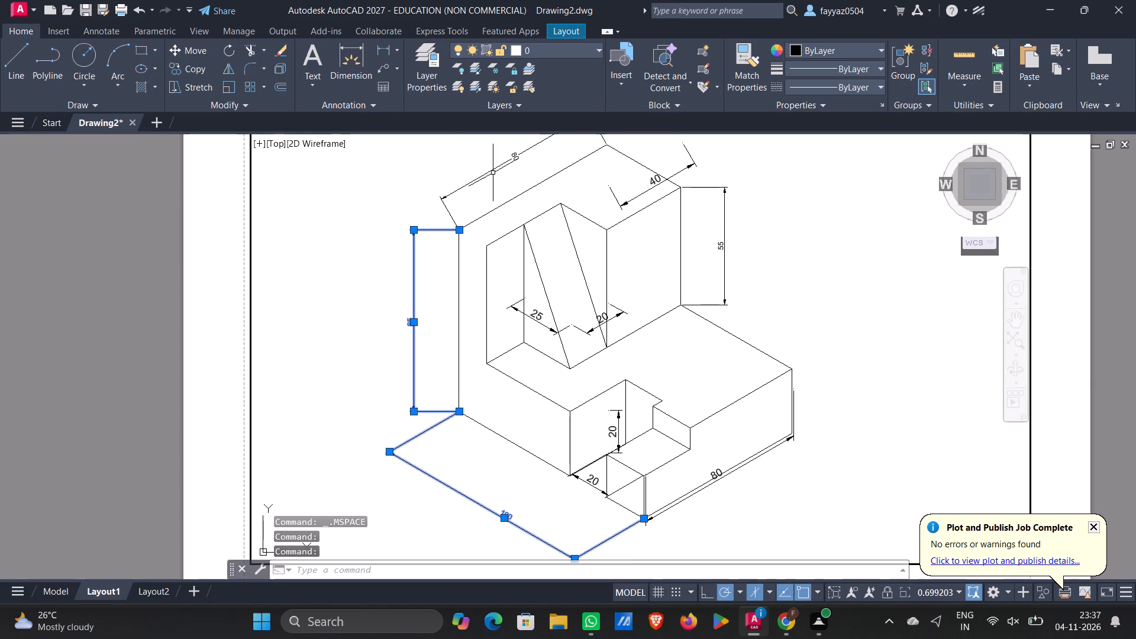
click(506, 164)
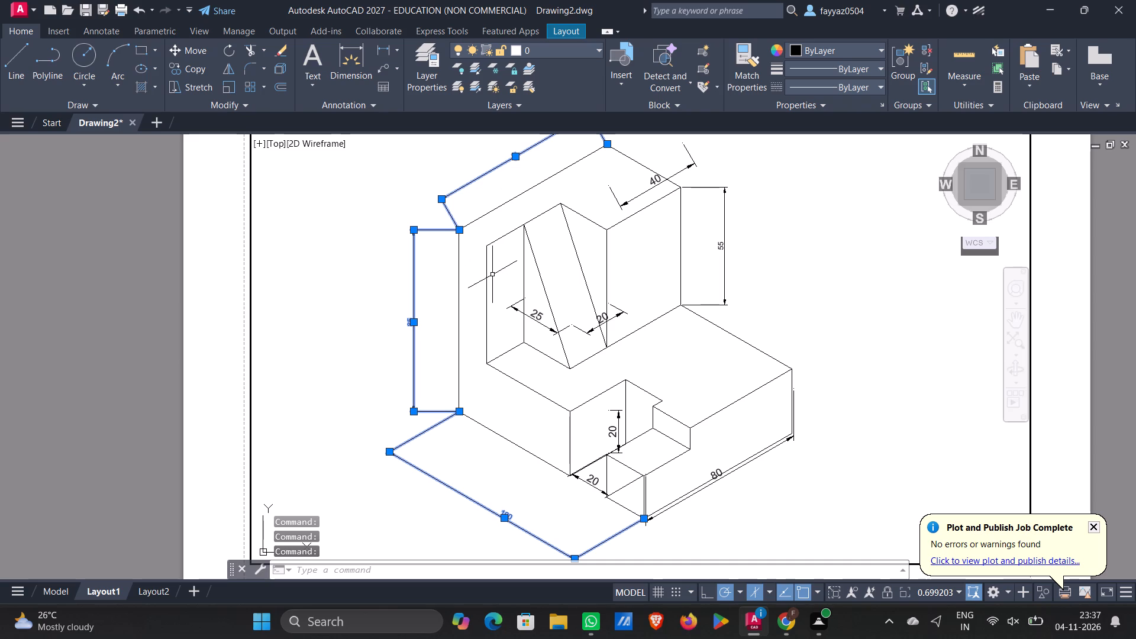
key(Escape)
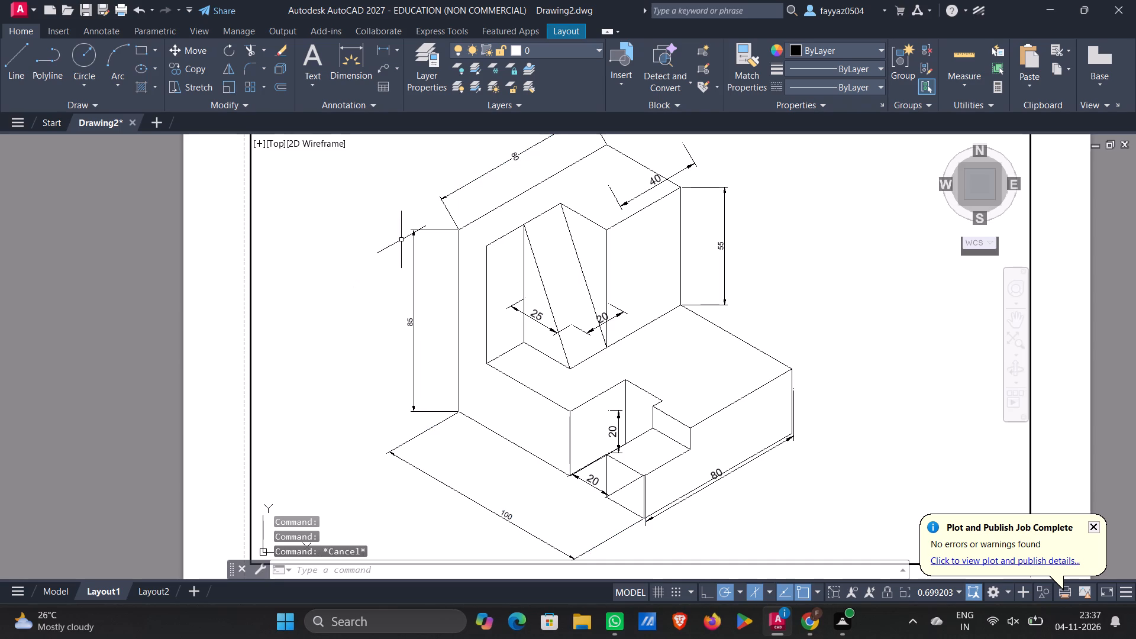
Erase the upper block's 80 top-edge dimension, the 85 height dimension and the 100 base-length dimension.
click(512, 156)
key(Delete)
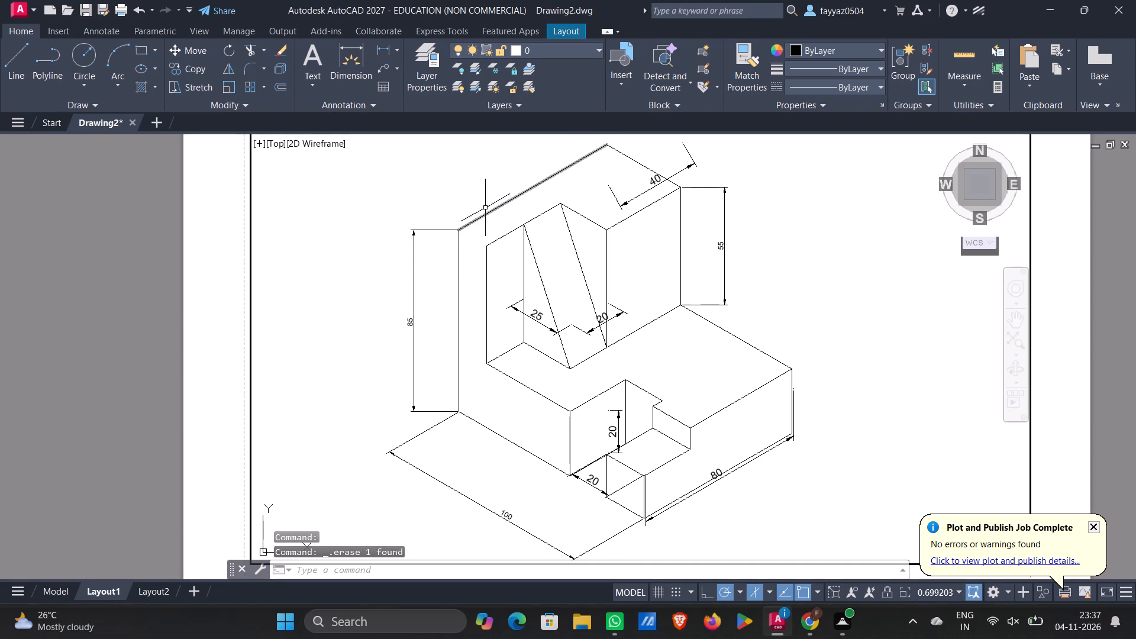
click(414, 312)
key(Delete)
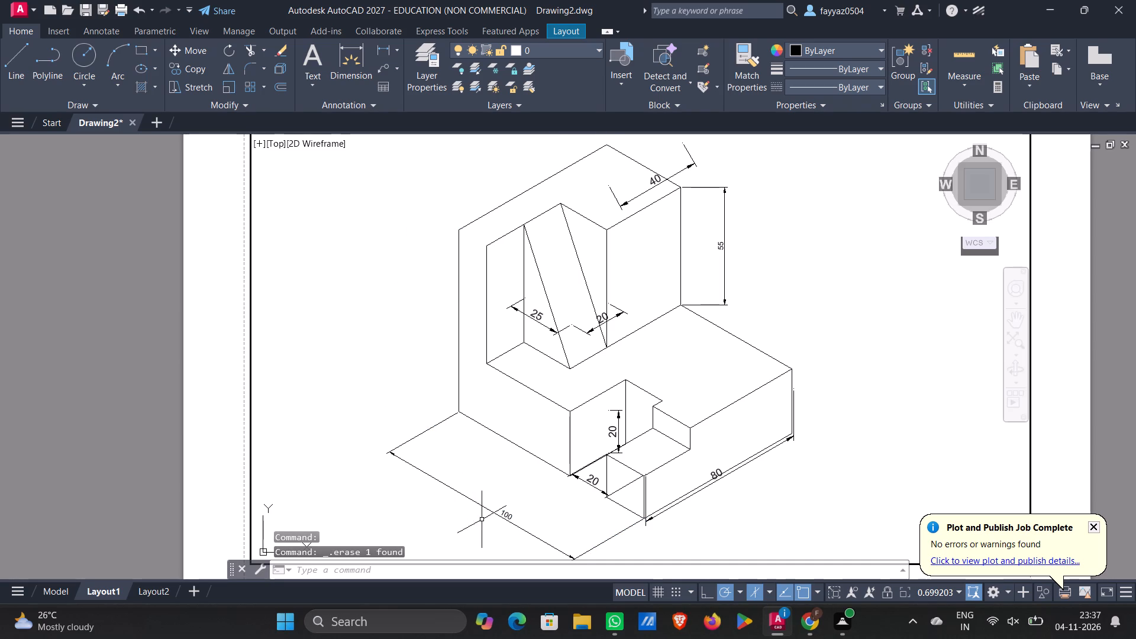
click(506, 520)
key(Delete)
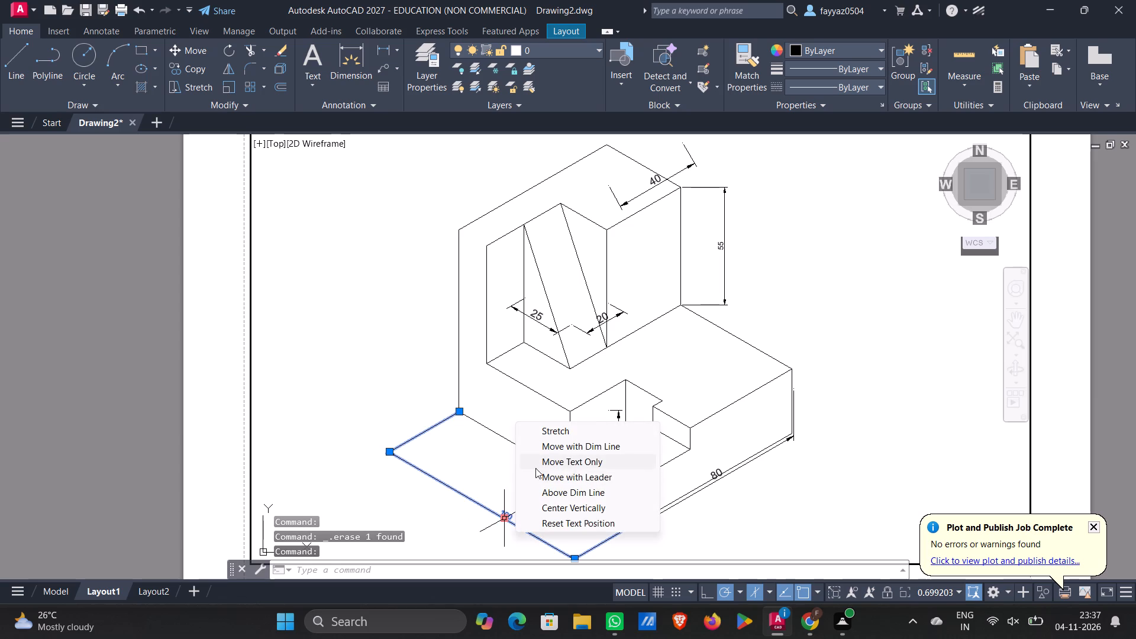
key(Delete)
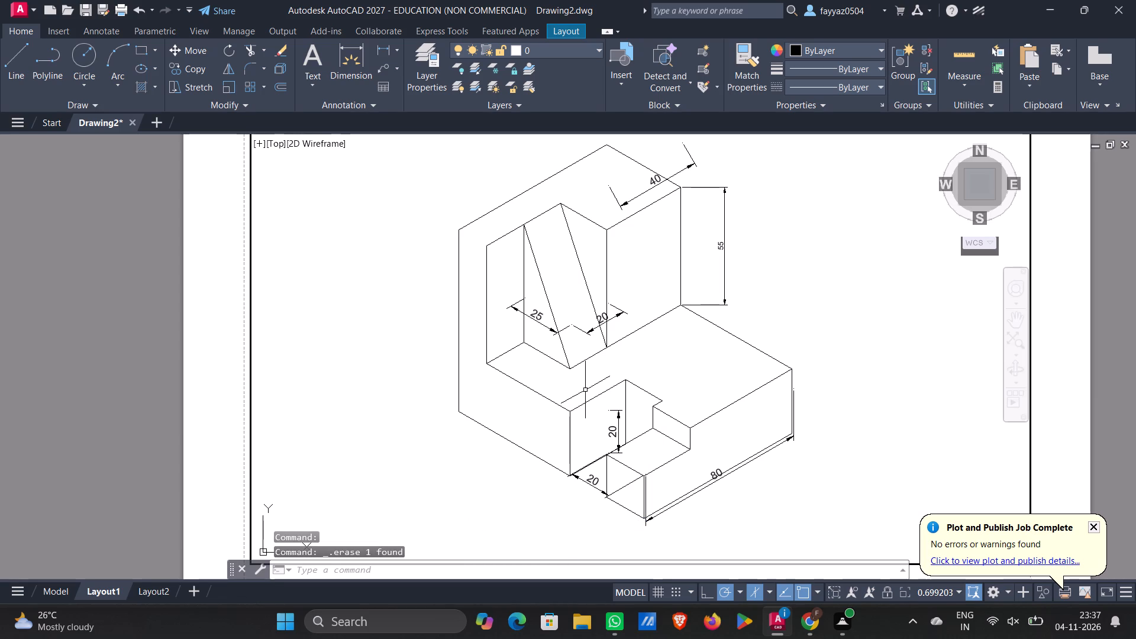
Examine which of the remaining dimensions move with the part when the viewport's view changes.
scroll(585, 390, up, 1)
scroll(583, 388, down, 1)
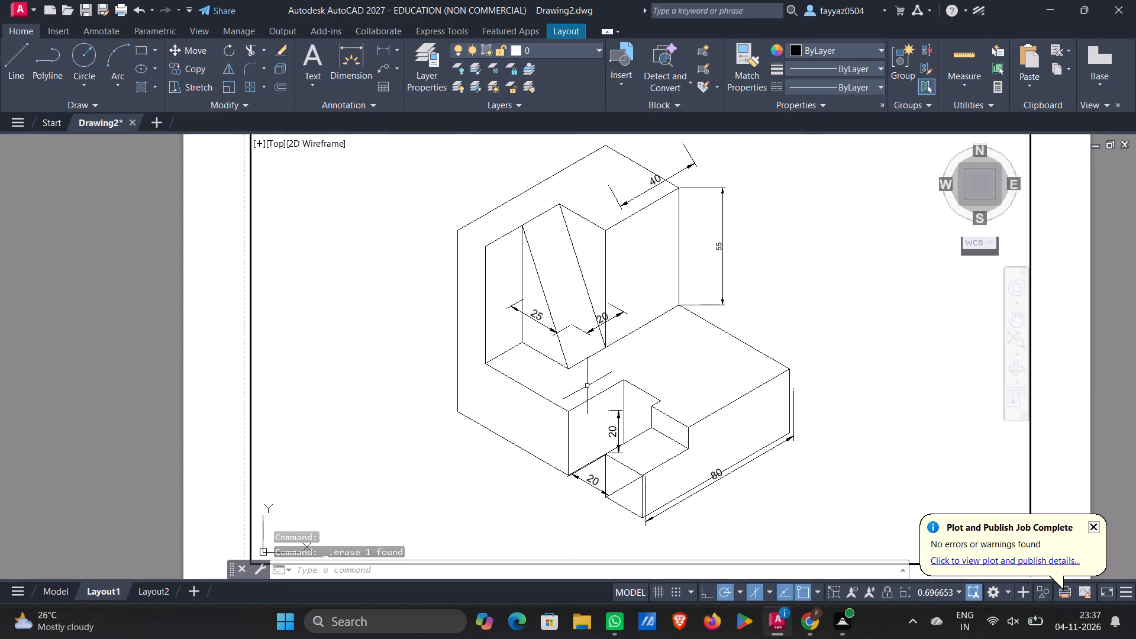
scroll(587, 386, down, 1)
middle_drag(603, 393, 603, 393)
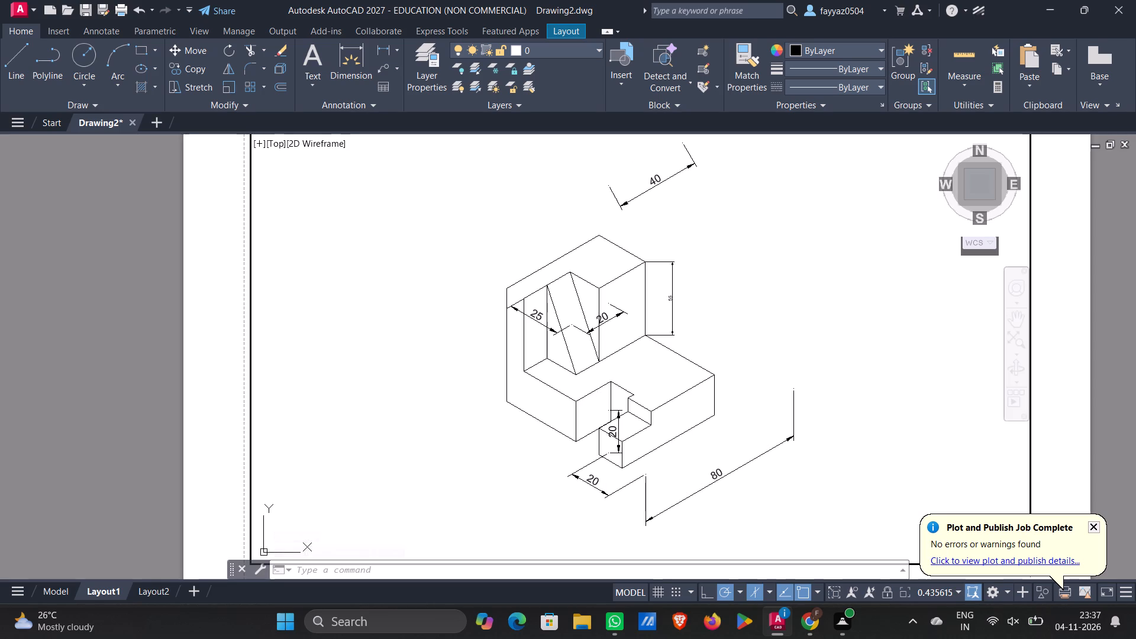
middle_drag(603, 393, 631, 360)
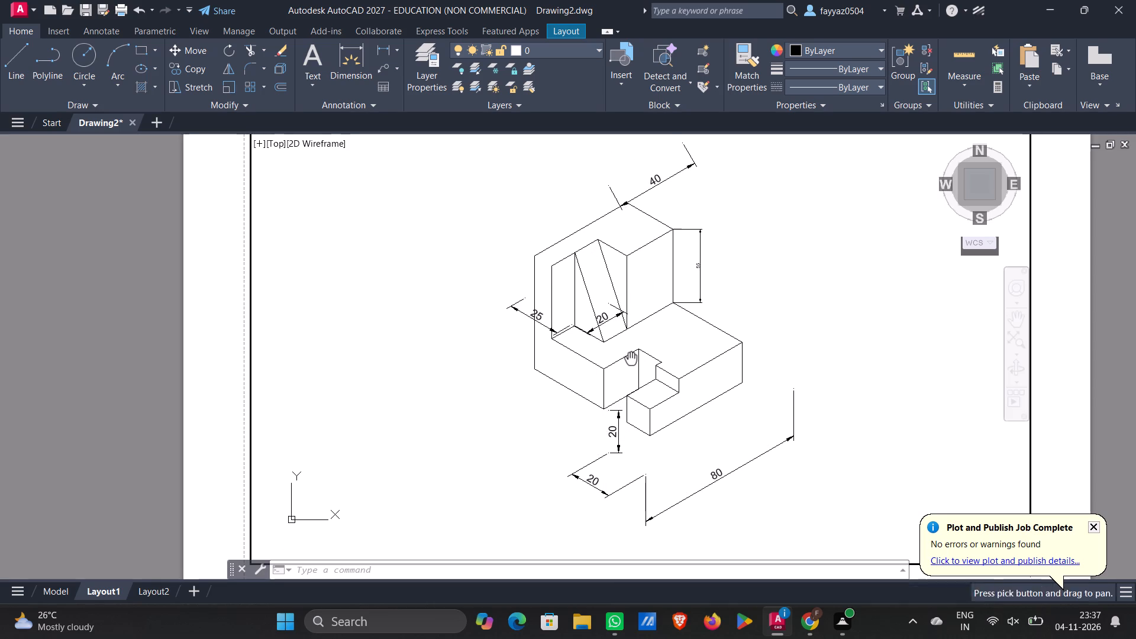
scroll(630, 359, up, 2)
scroll(619, 366, down, 1)
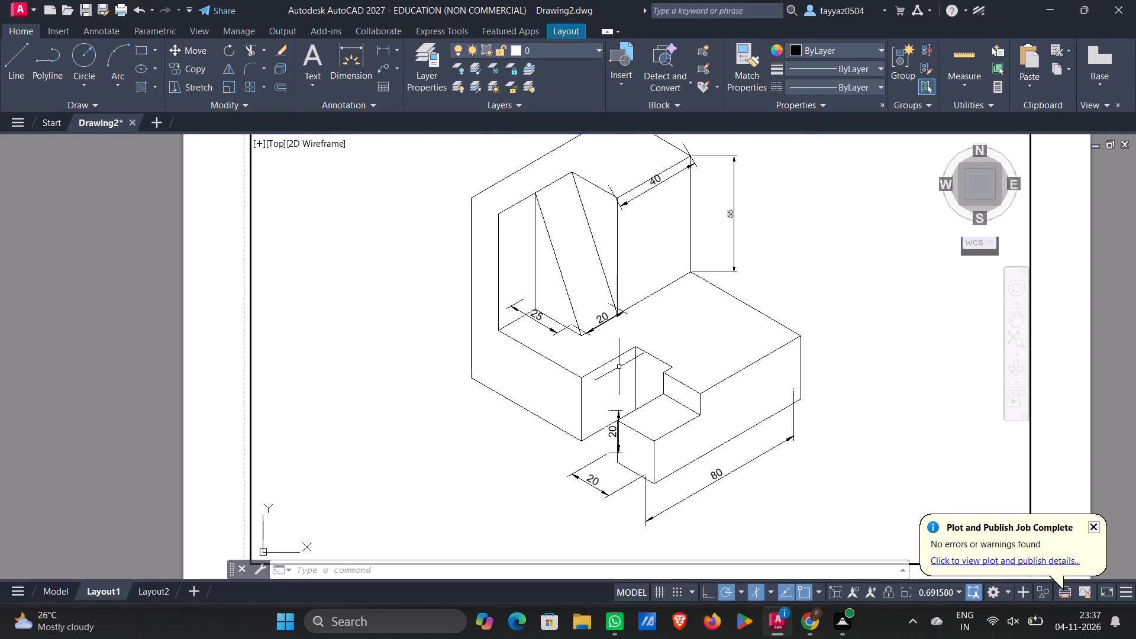
scroll(617, 364, up, 1)
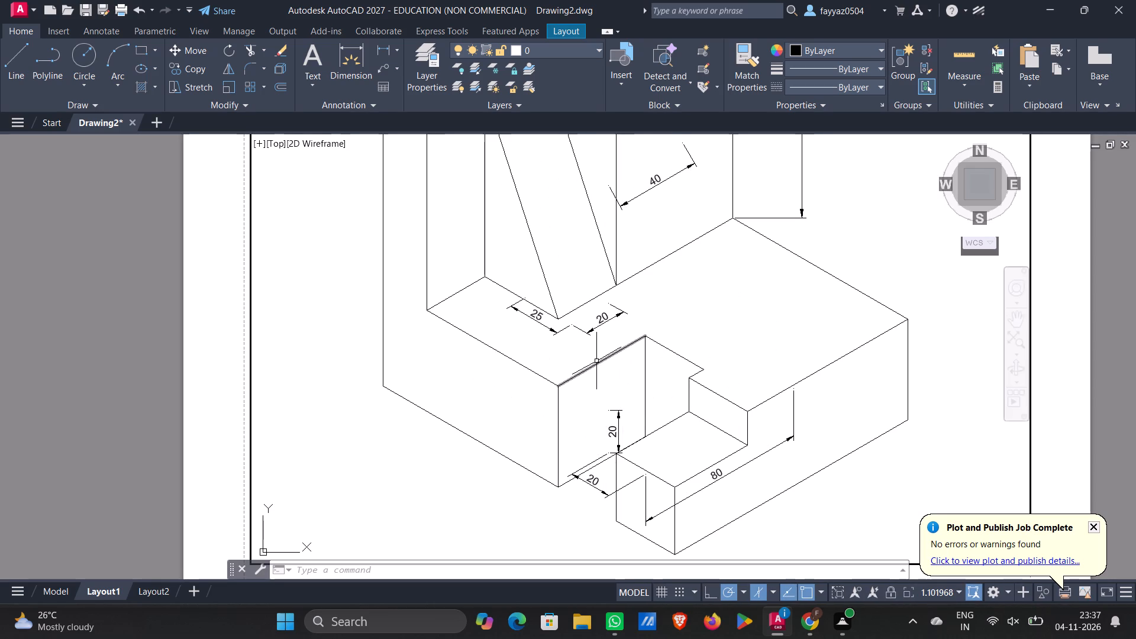
middle_drag(596, 361, 576, 348)
scroll(576, 348, down, 1)
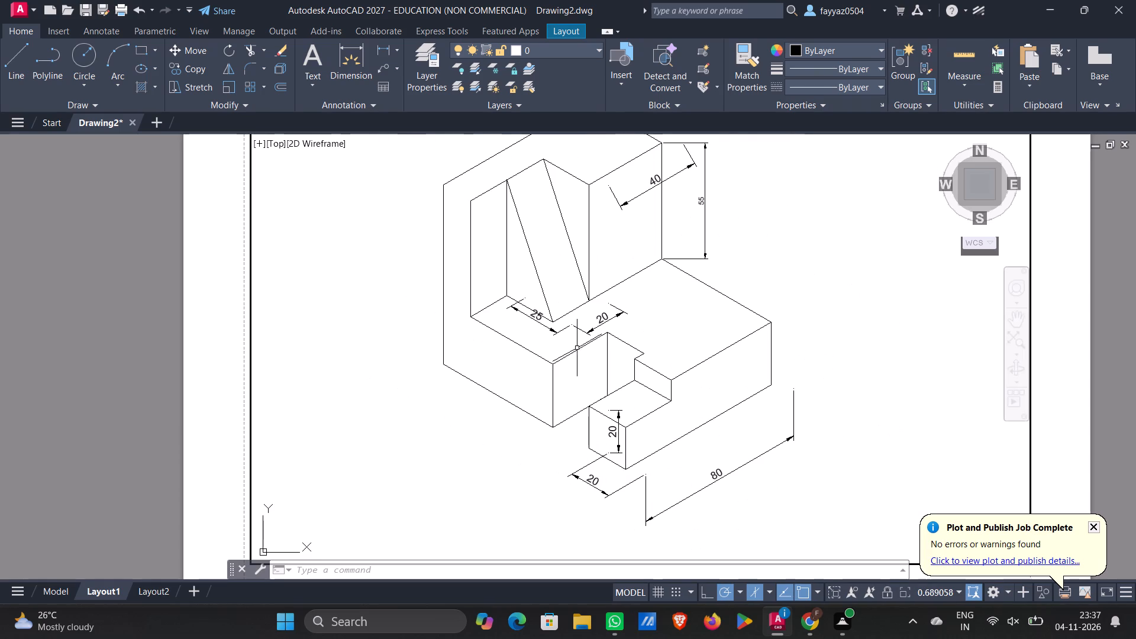
middle_drag(579, 348, 582, 372)
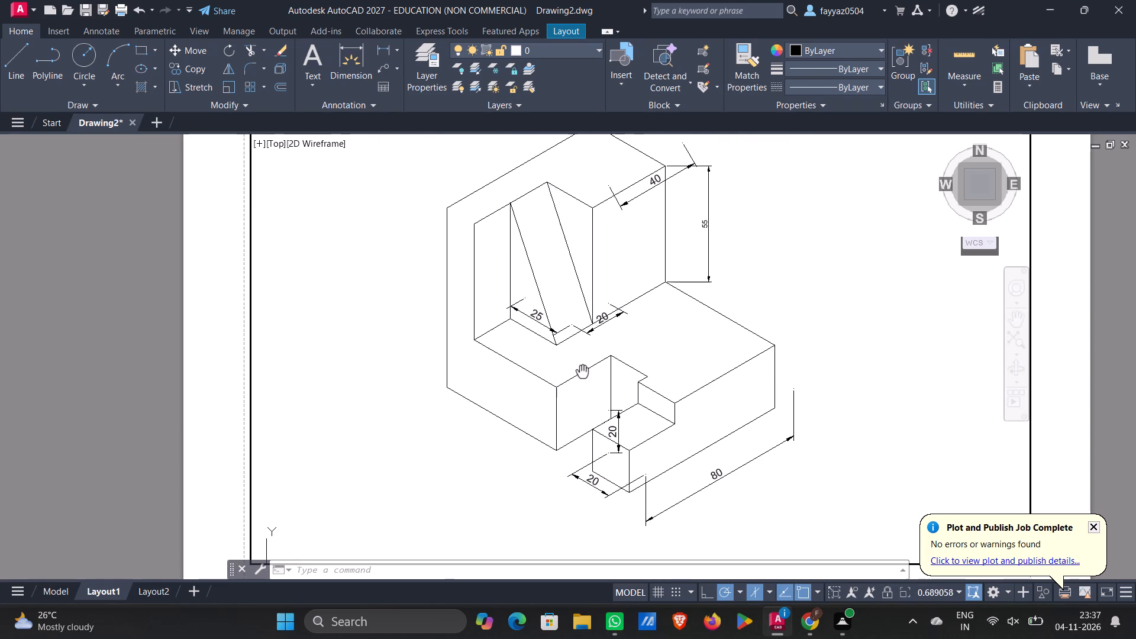
middle_drag(582, 372, 572, 390)
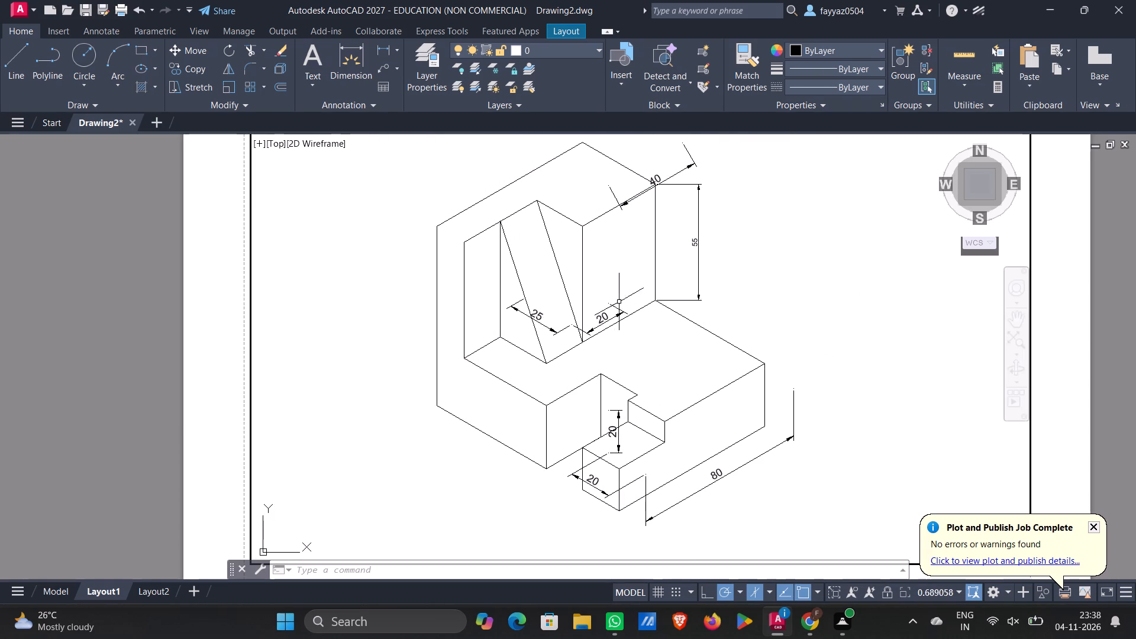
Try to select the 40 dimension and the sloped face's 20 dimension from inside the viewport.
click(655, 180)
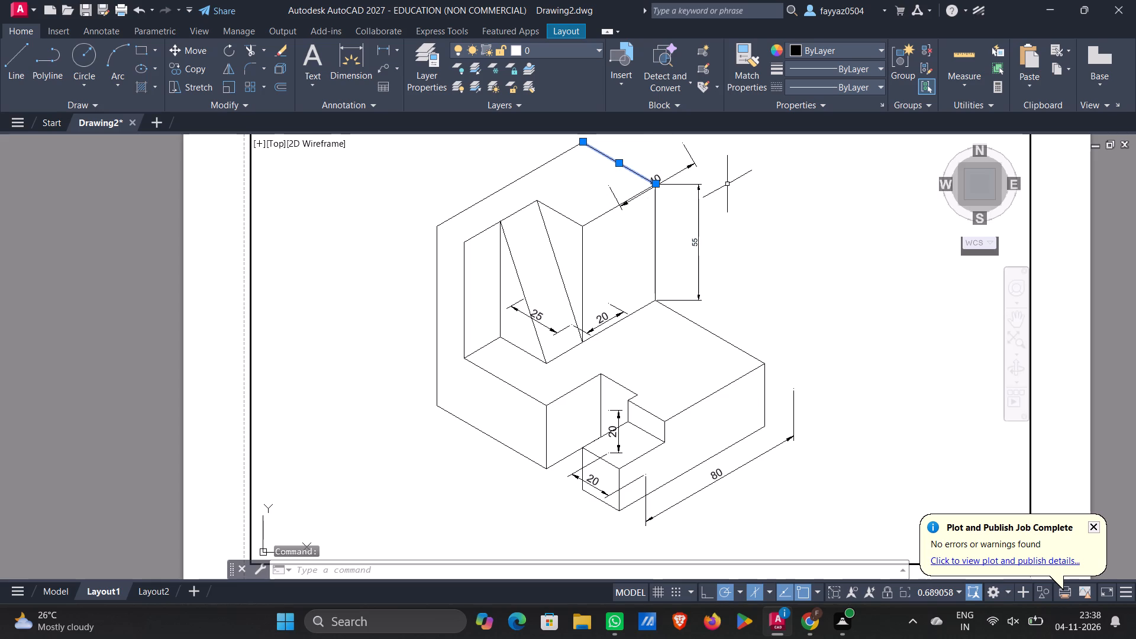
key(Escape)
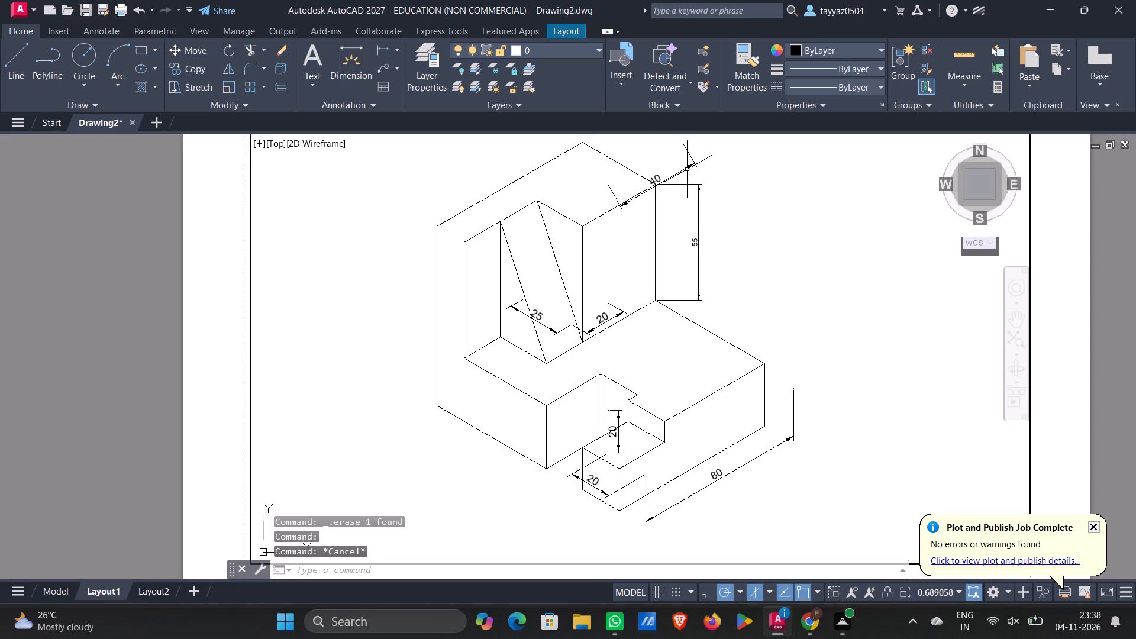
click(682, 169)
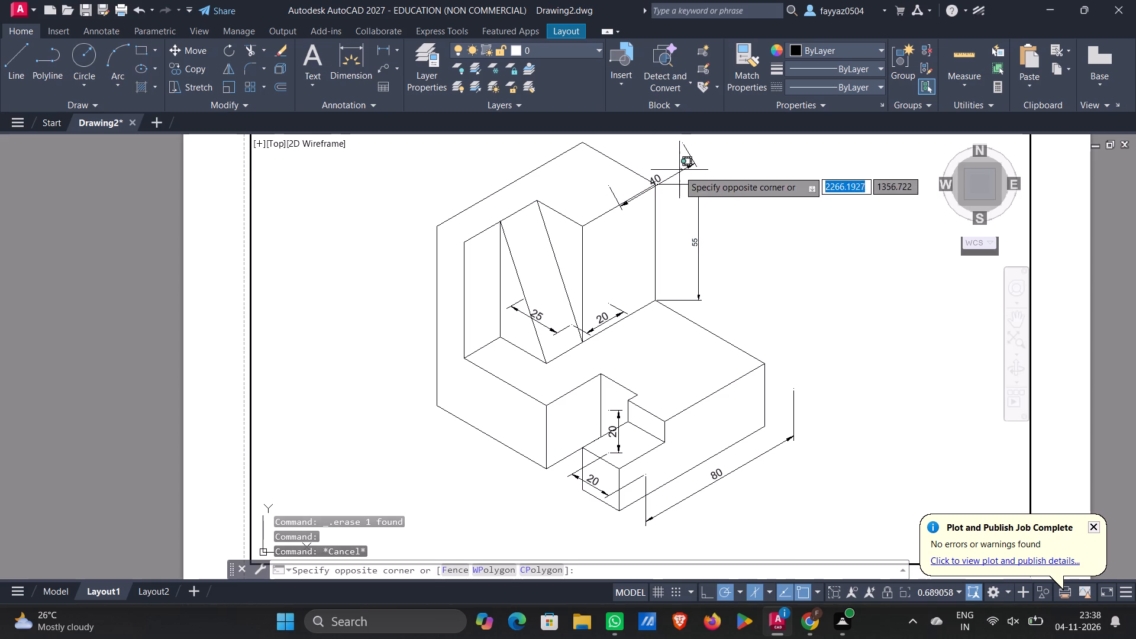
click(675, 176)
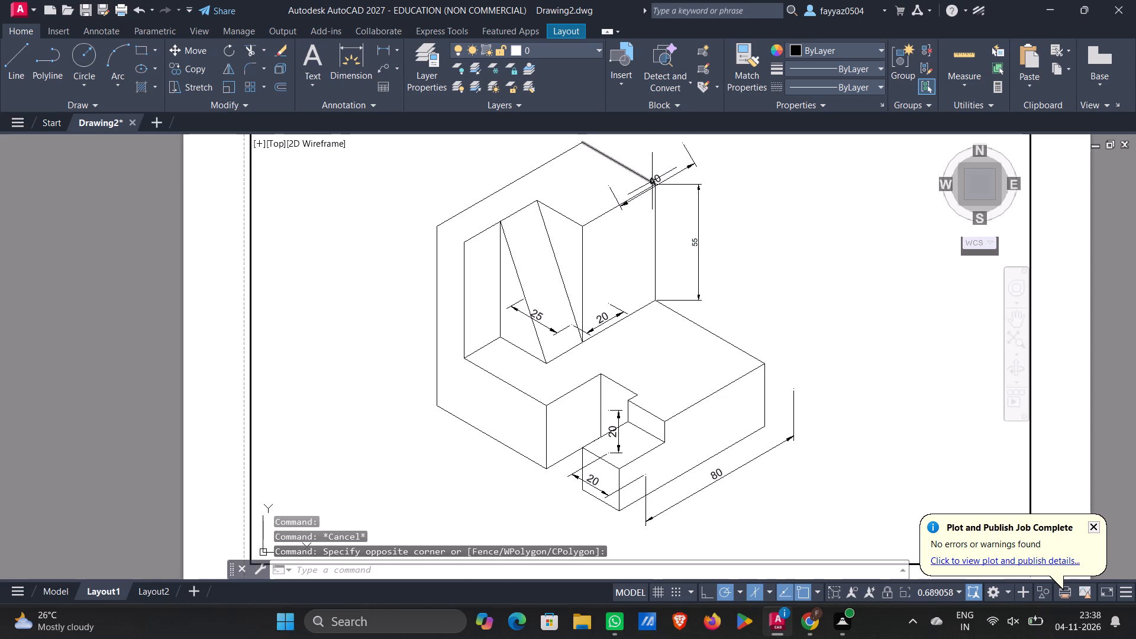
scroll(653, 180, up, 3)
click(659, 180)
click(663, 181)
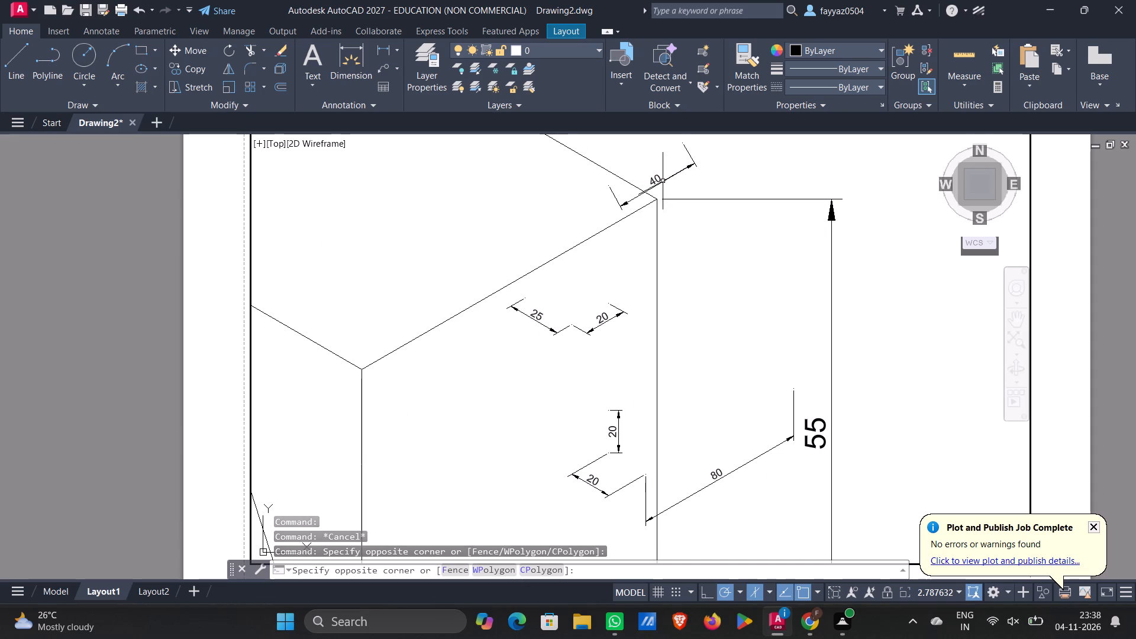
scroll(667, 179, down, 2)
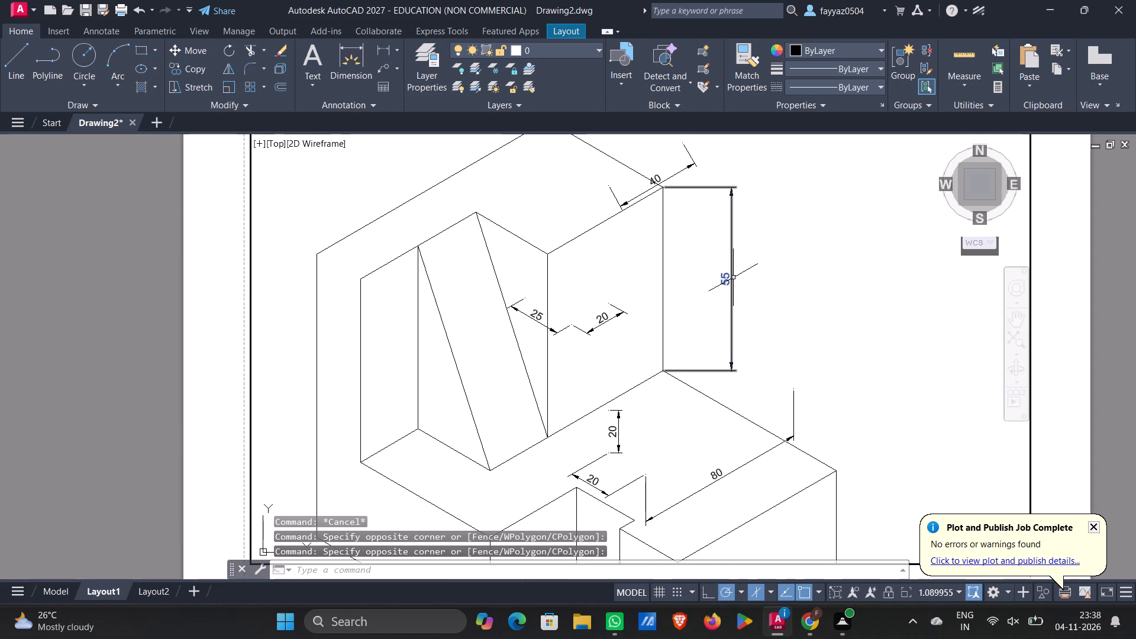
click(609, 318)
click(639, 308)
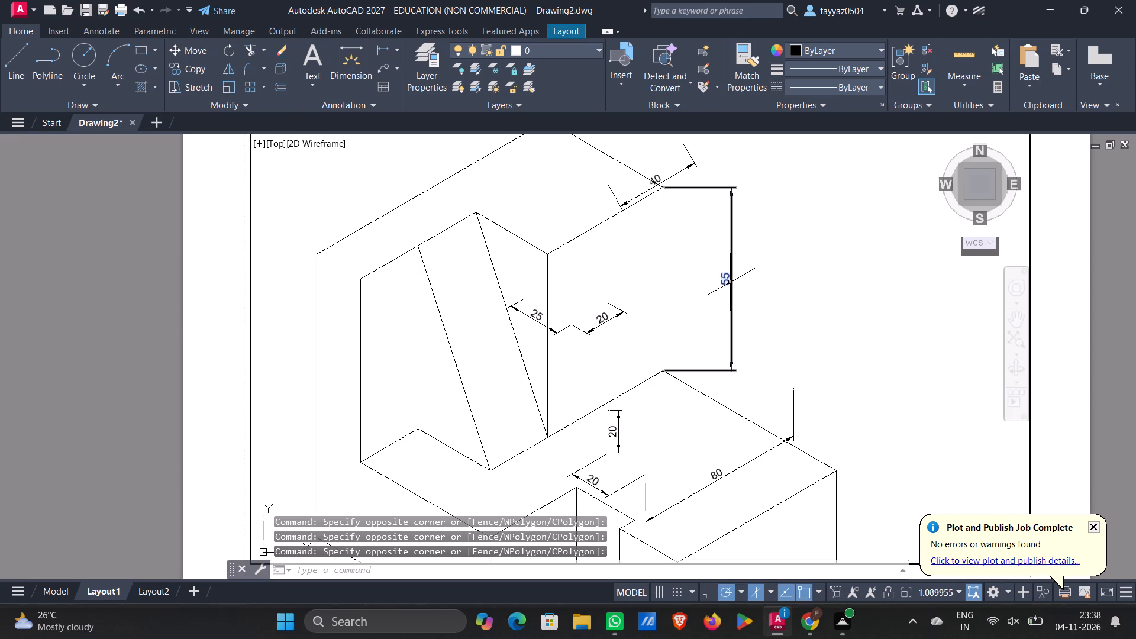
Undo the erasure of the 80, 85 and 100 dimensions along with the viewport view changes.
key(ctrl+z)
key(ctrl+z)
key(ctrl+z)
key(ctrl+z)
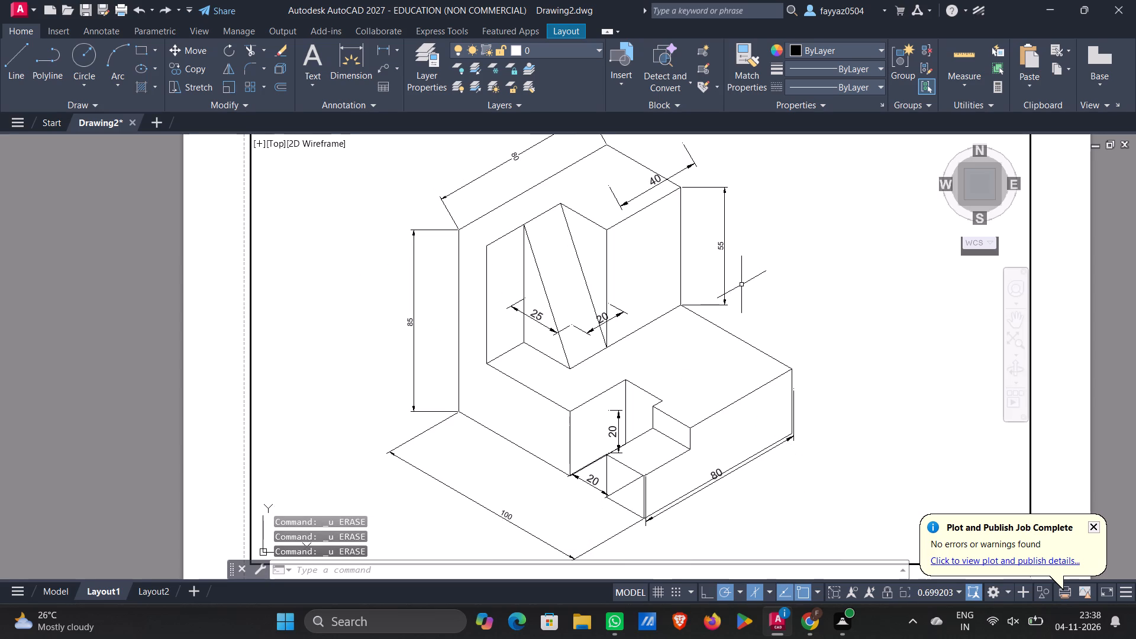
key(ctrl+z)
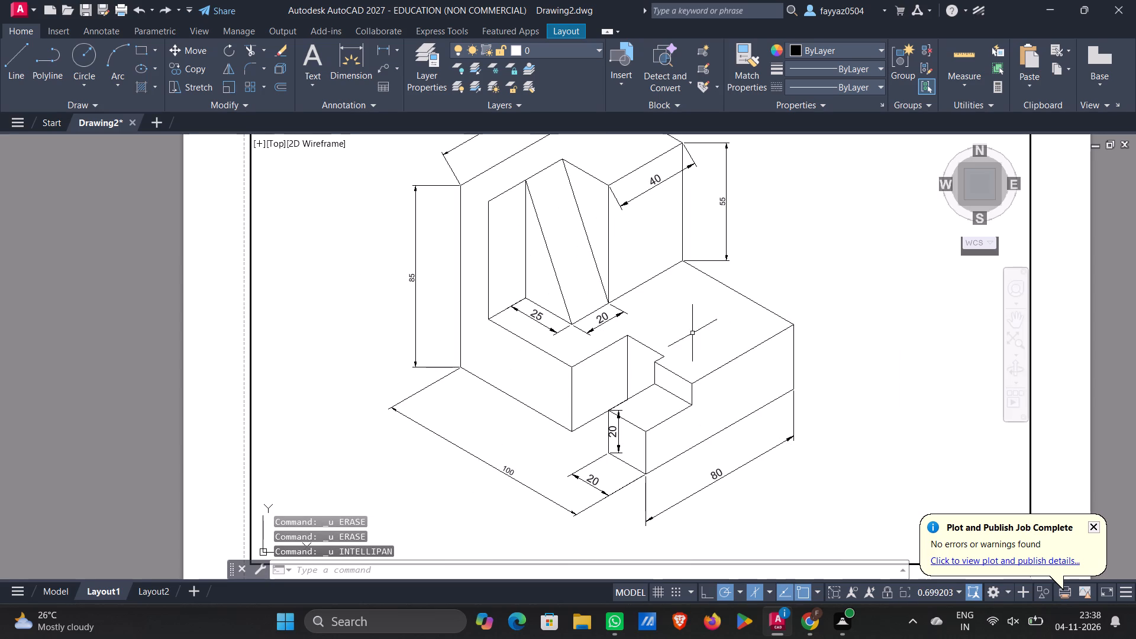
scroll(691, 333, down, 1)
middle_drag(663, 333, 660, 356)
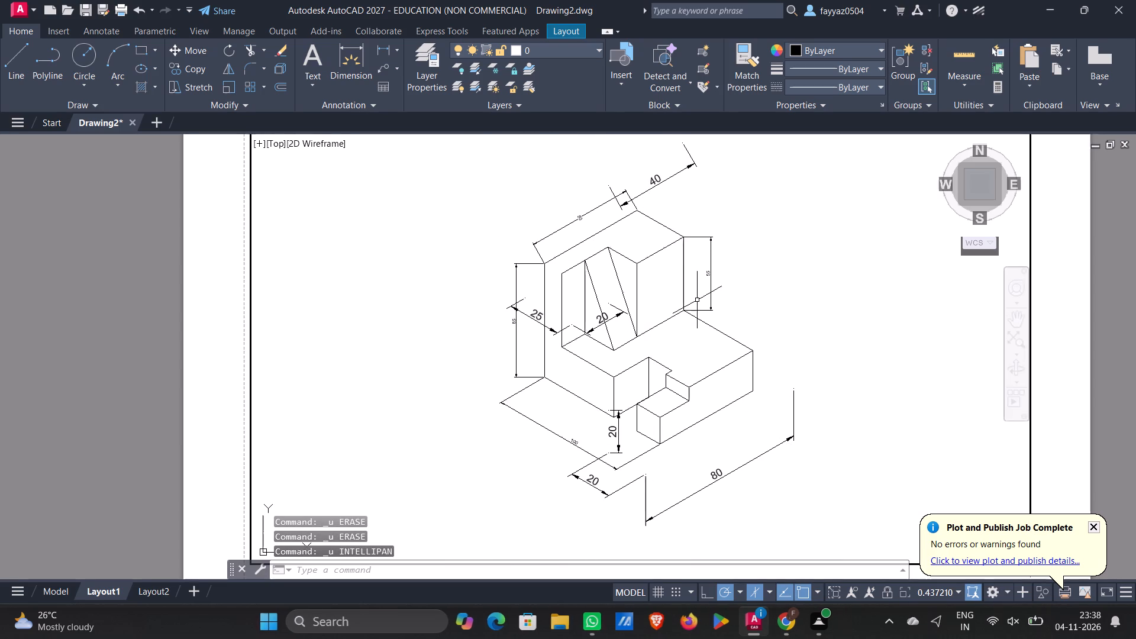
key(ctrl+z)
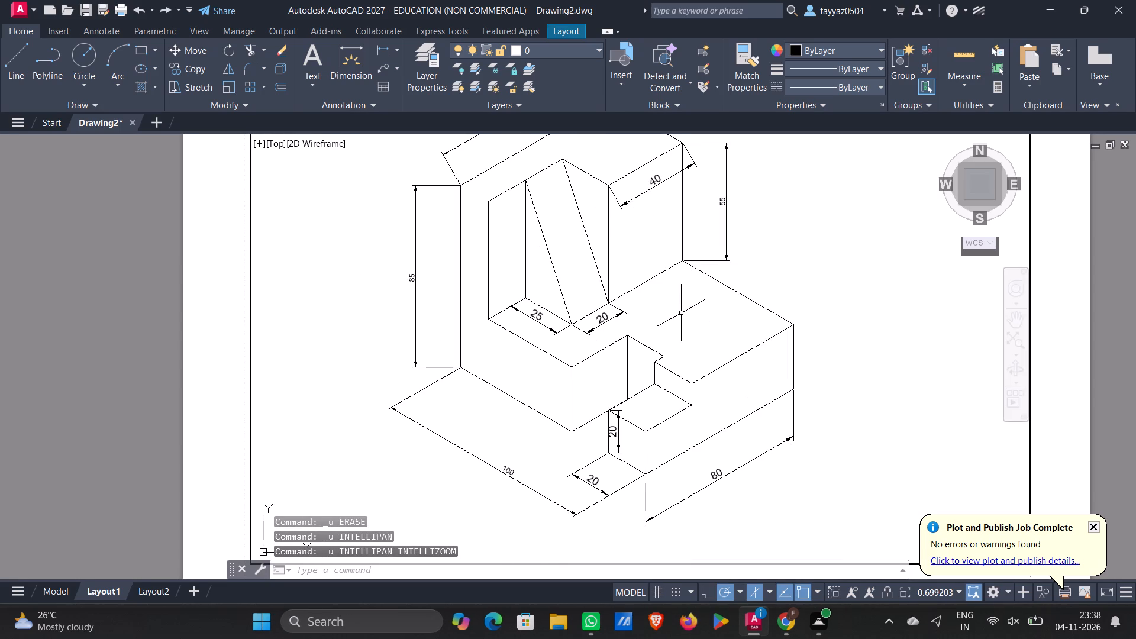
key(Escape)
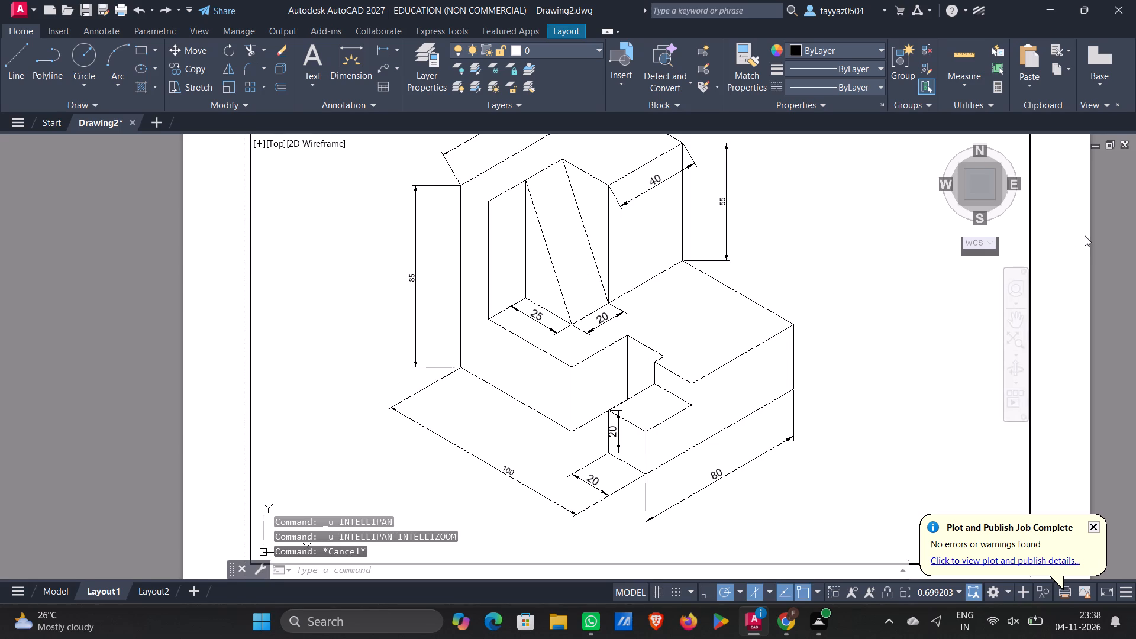
Return to paper space and add an aligned dimension to the lower block's front top edge, from the notch corner to the outer corner.
double_click(1085, 235)
middle_drag(628, 281, 631, 317)
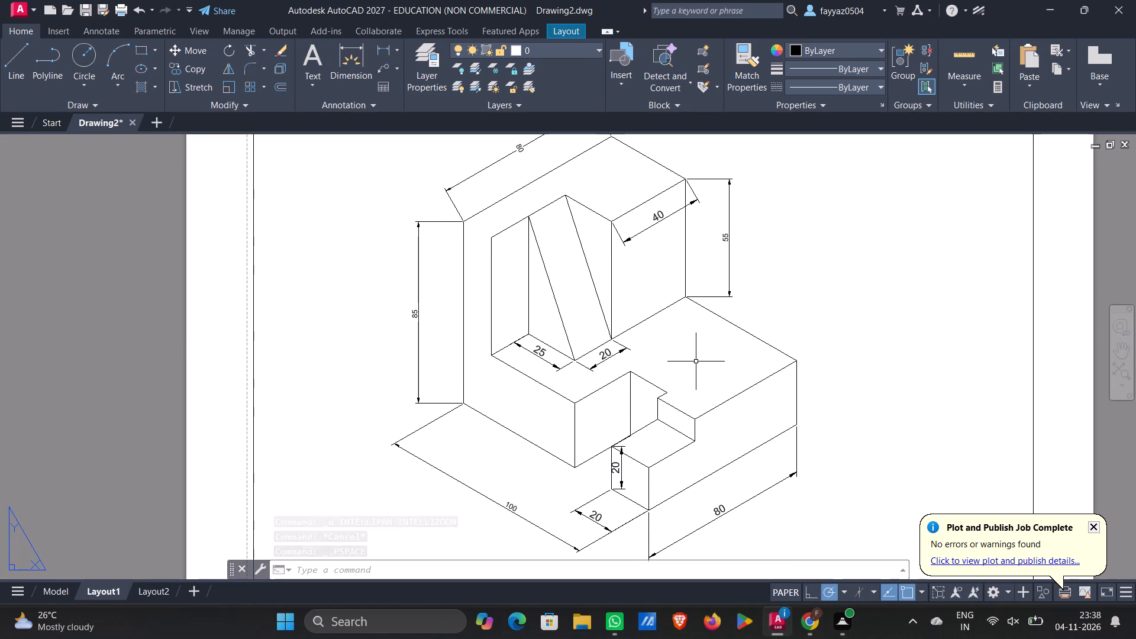
text(dal)
key(Return)
click(692, 422)
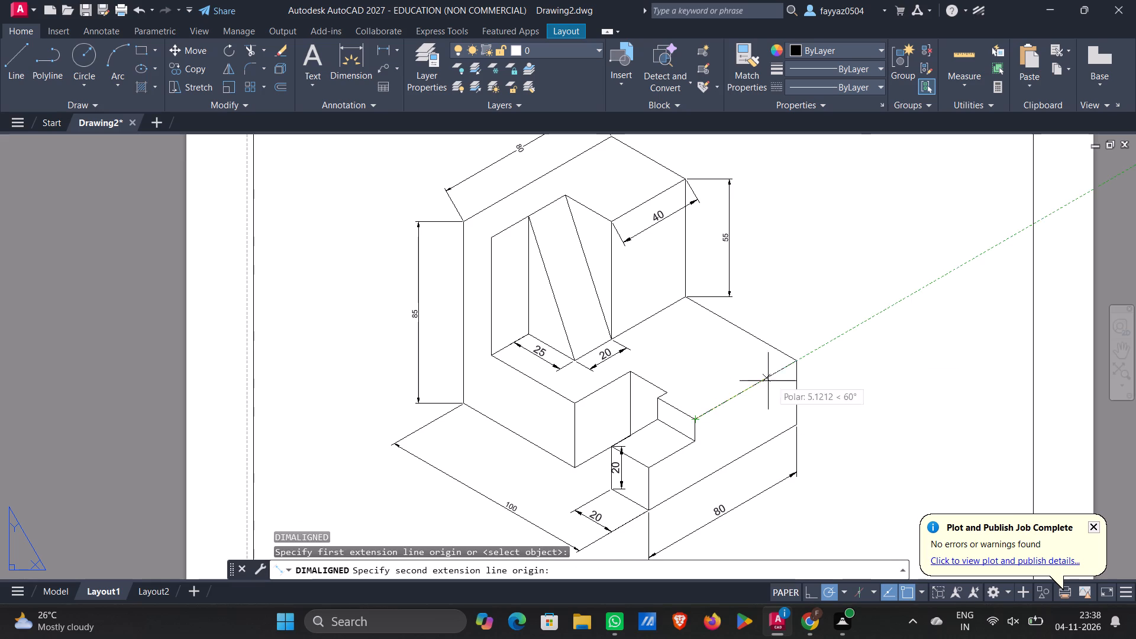
click(795, 358)
click(775, 353)
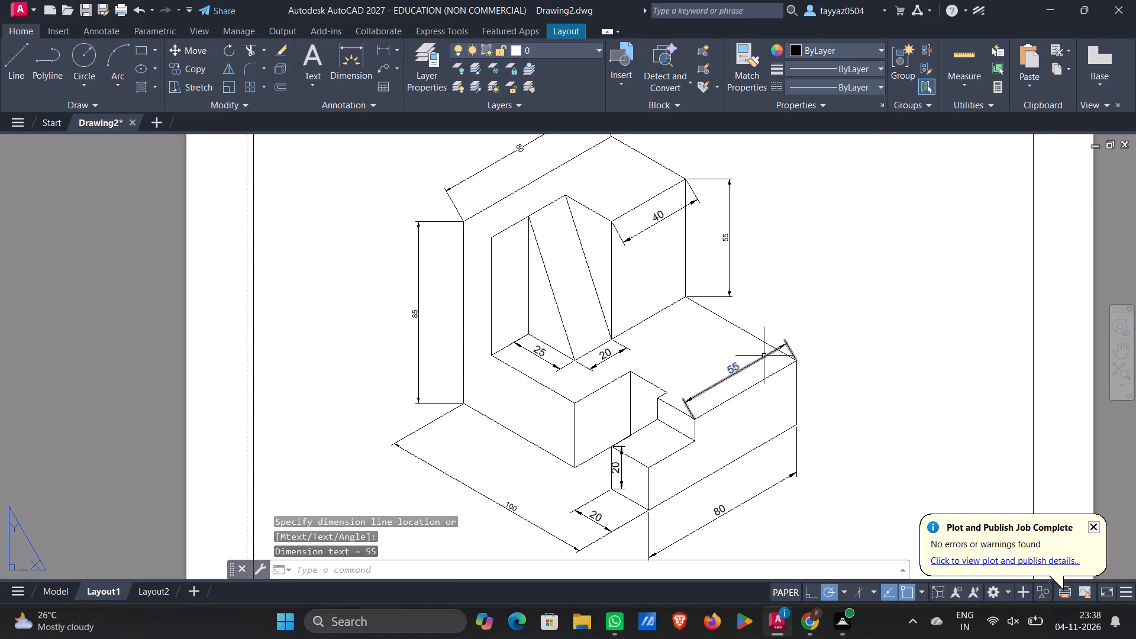
Oblique the new front top edge dimension along the 150° direction so it lies on the lower block's top face.
text(dimed)
key(Return)
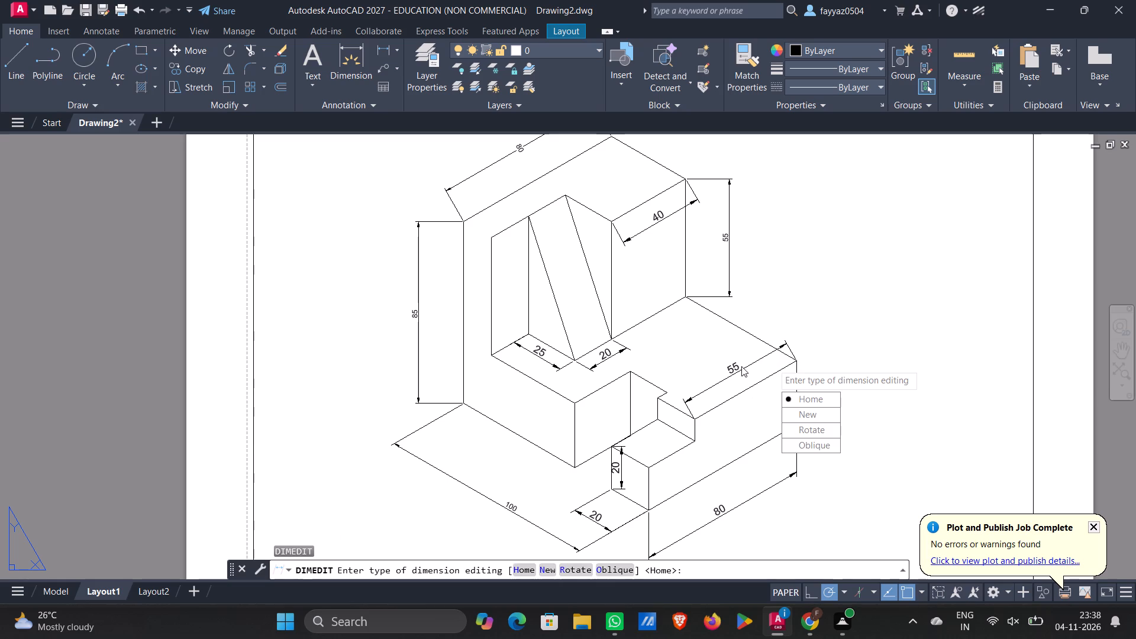
drag(794, 448, 772, 363)
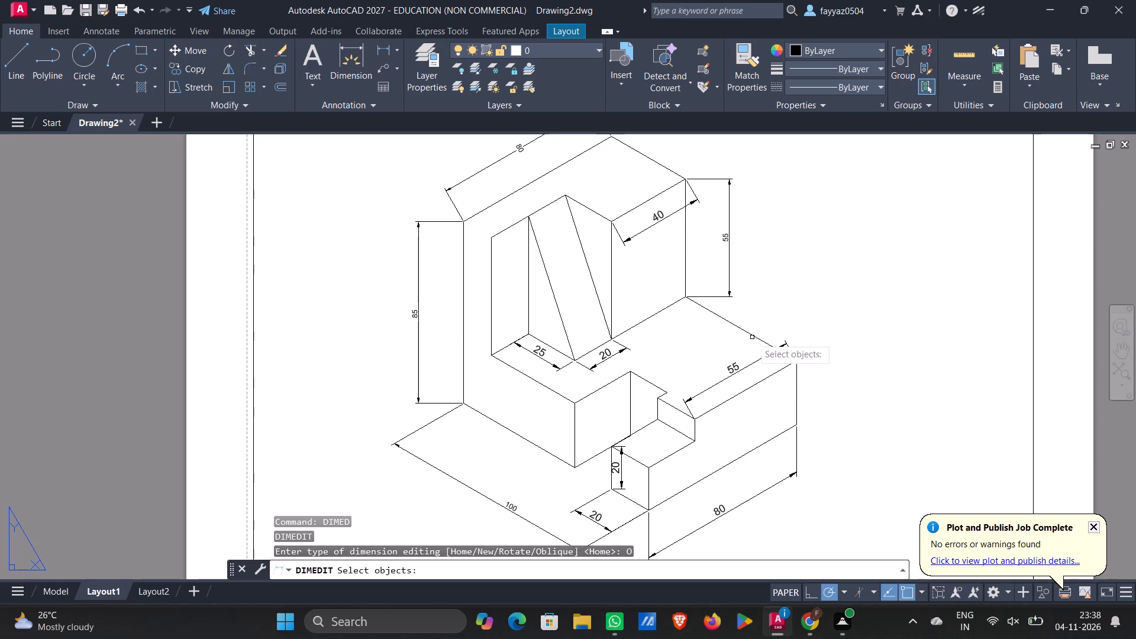
click(734, 370)
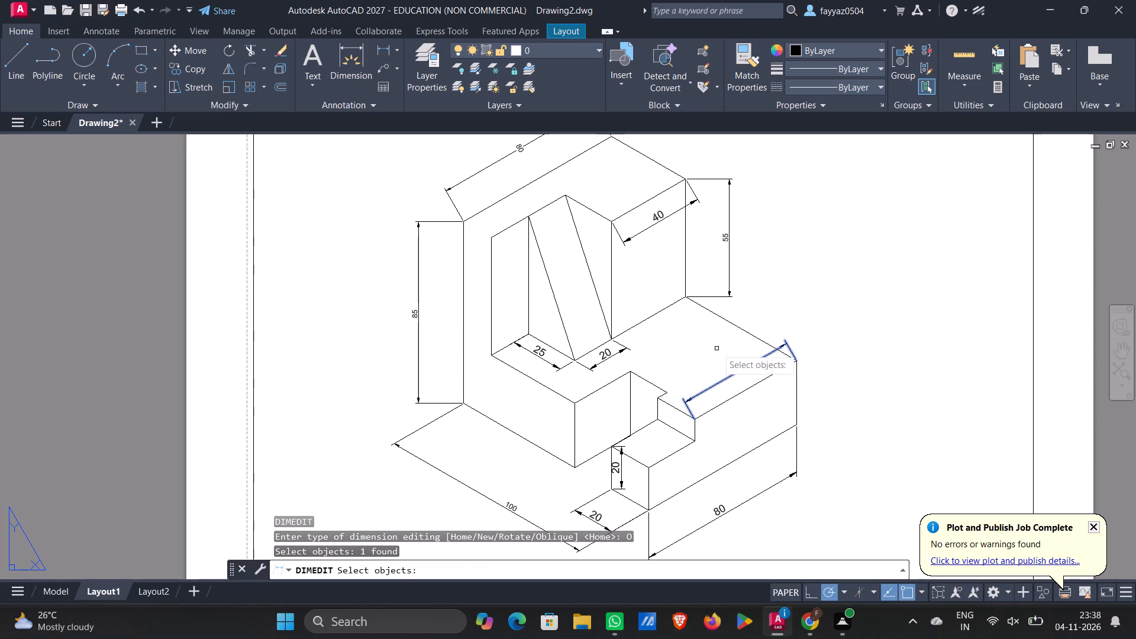
key(Return)
click(734, 369)
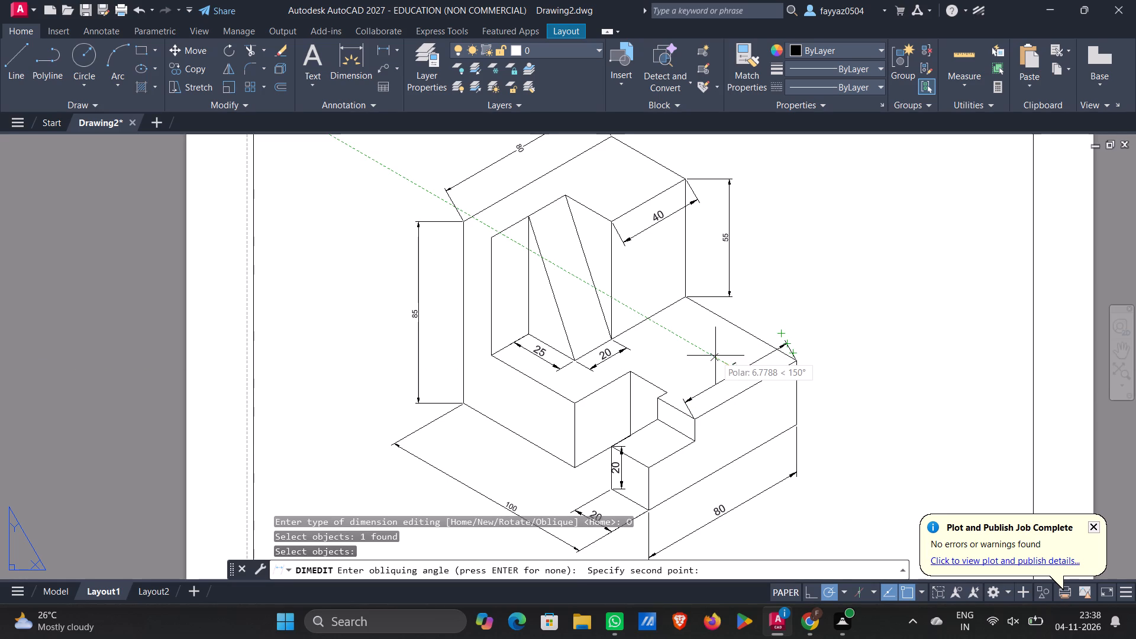
click(715, 356)
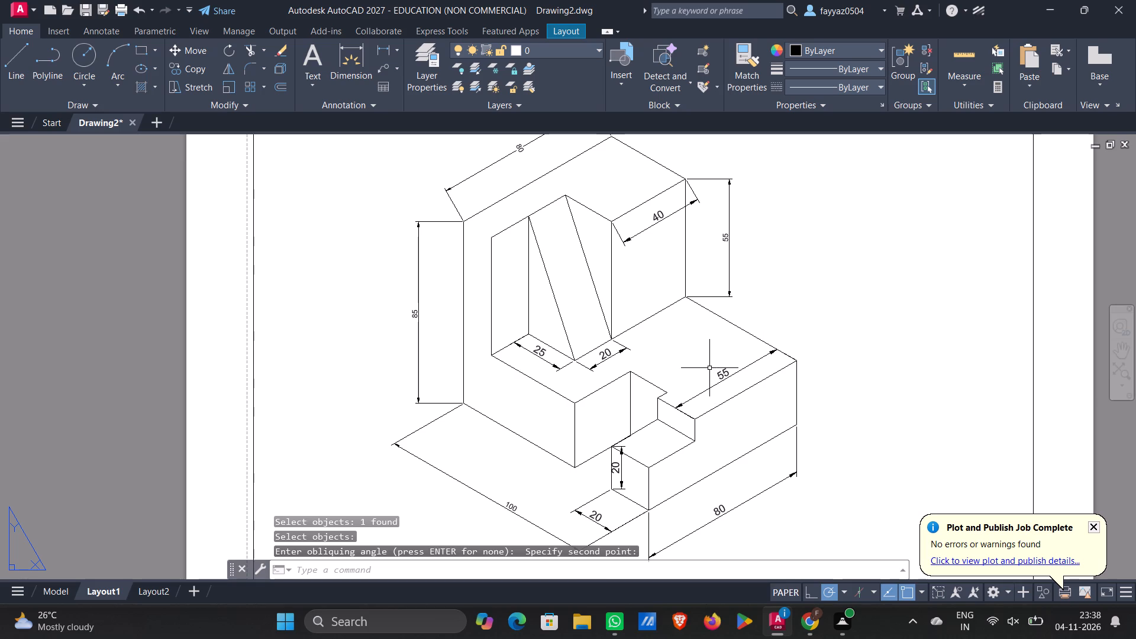
Add an aligned dimension to the lower block's rear top edge, from the upper block's base corner to the outer corner, placed outside the part.
key(d)
key(a)
key(l)
key(Return)
click(682, 300)
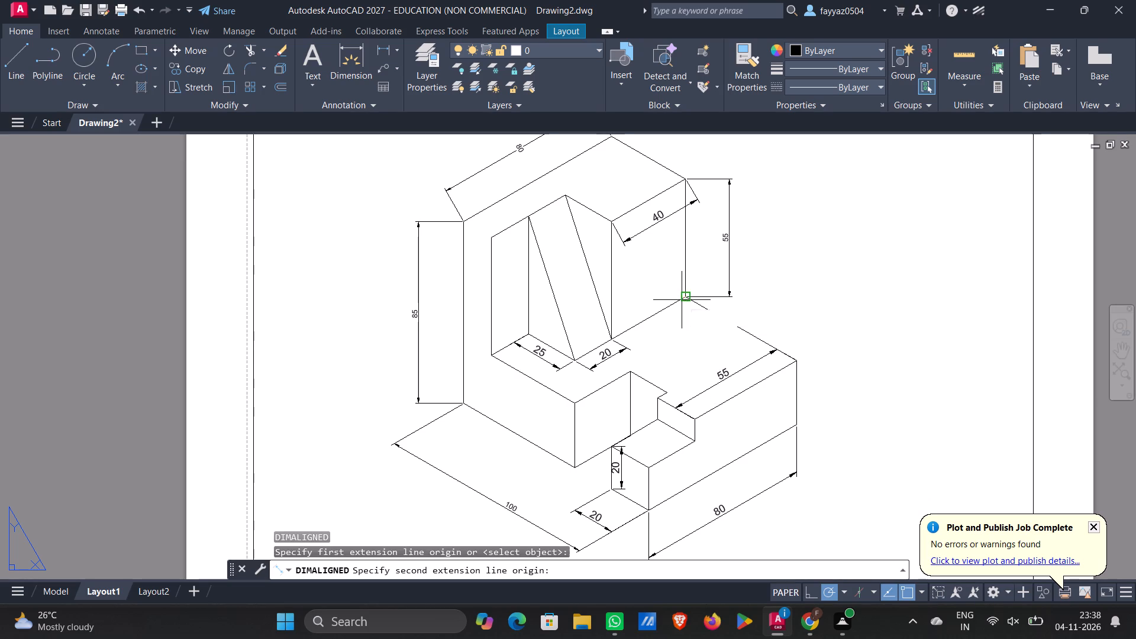
click(800, 362)
click(819, 340)
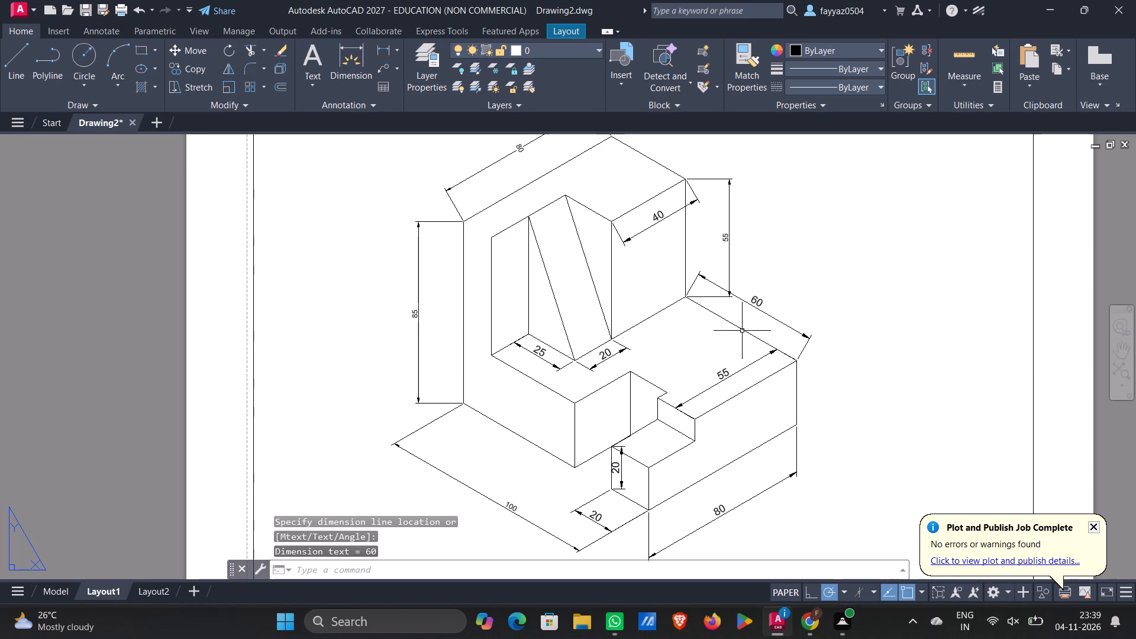
Oblique the rear top edge dimension so its extension lines run parallel to the lower block's front top edge.
text(dimed)
key(Return)
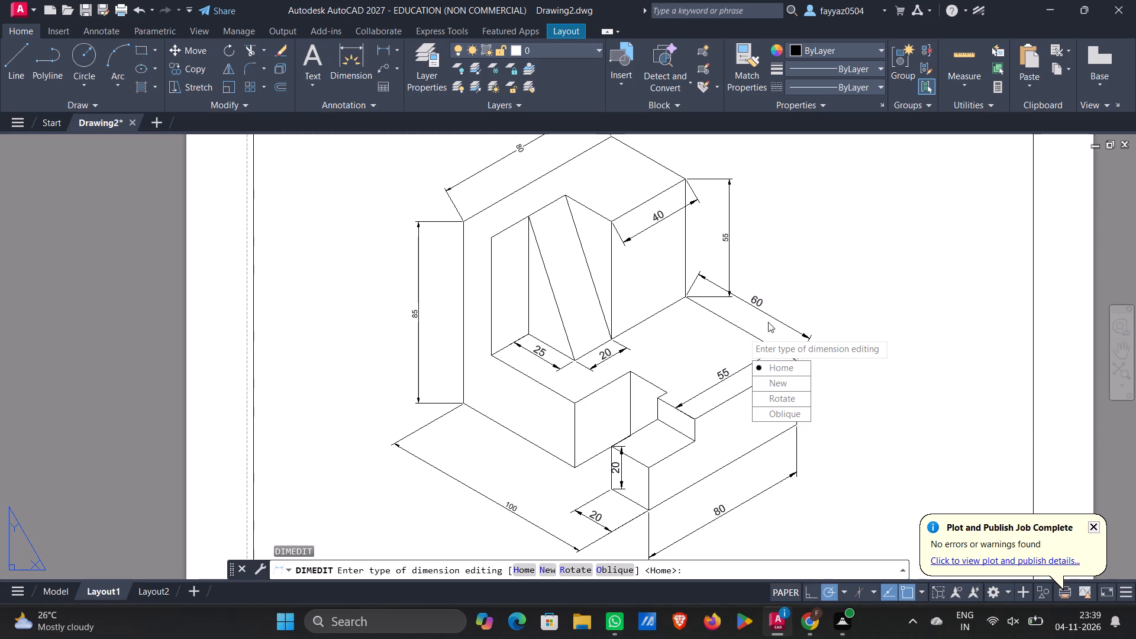
drag(766, 408, 743, 327)
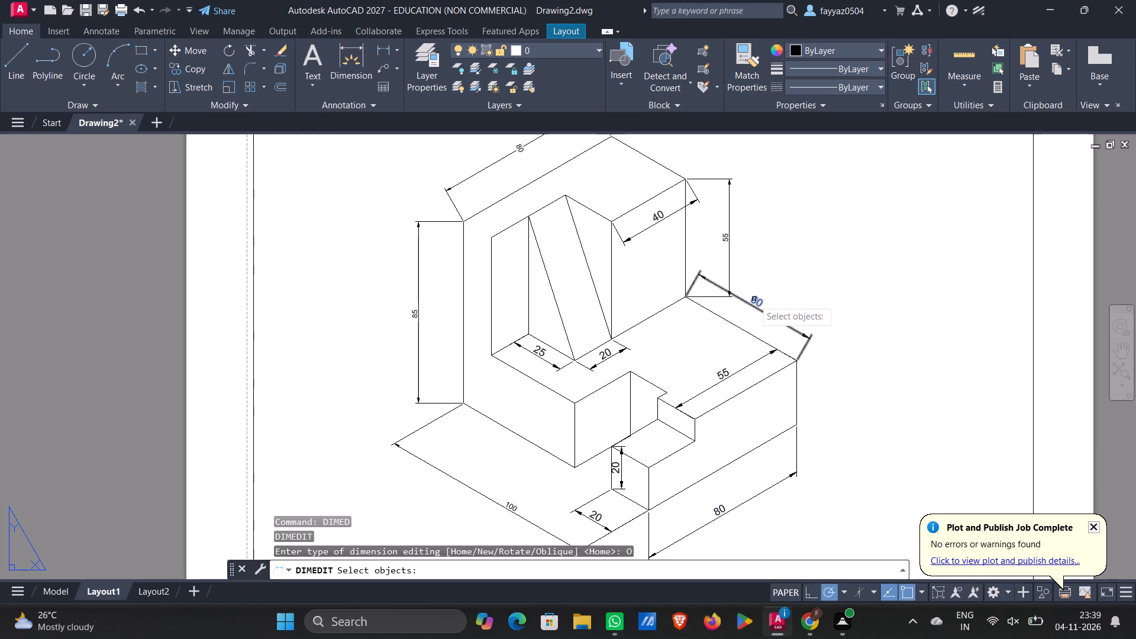
click(754, 299)
key(Return)
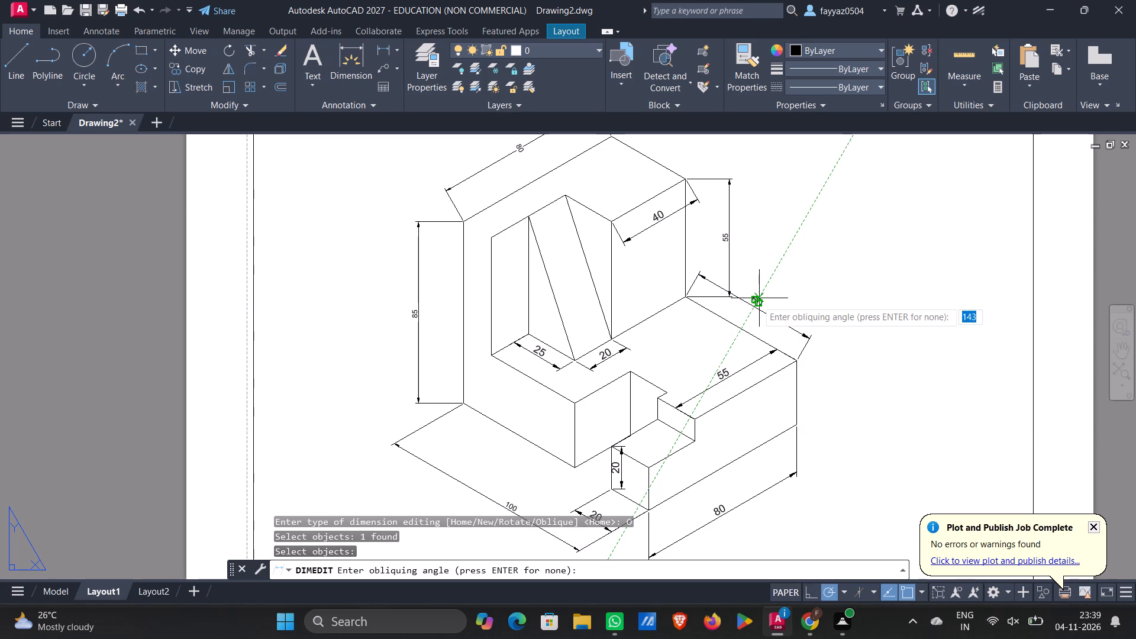
click(757, 300)
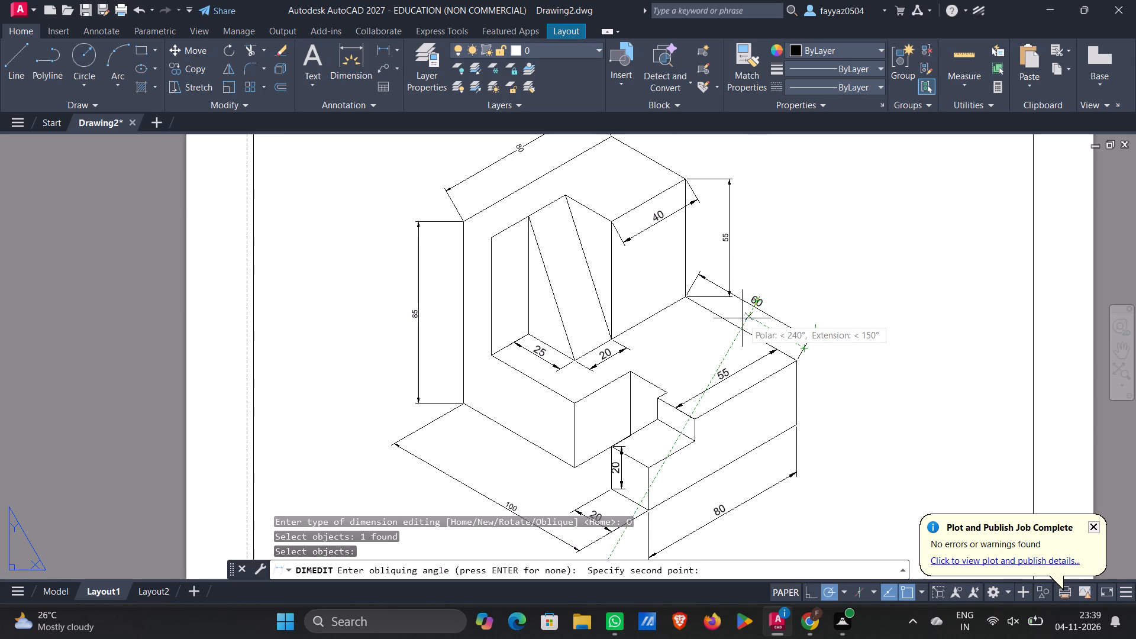
click(736, 312)
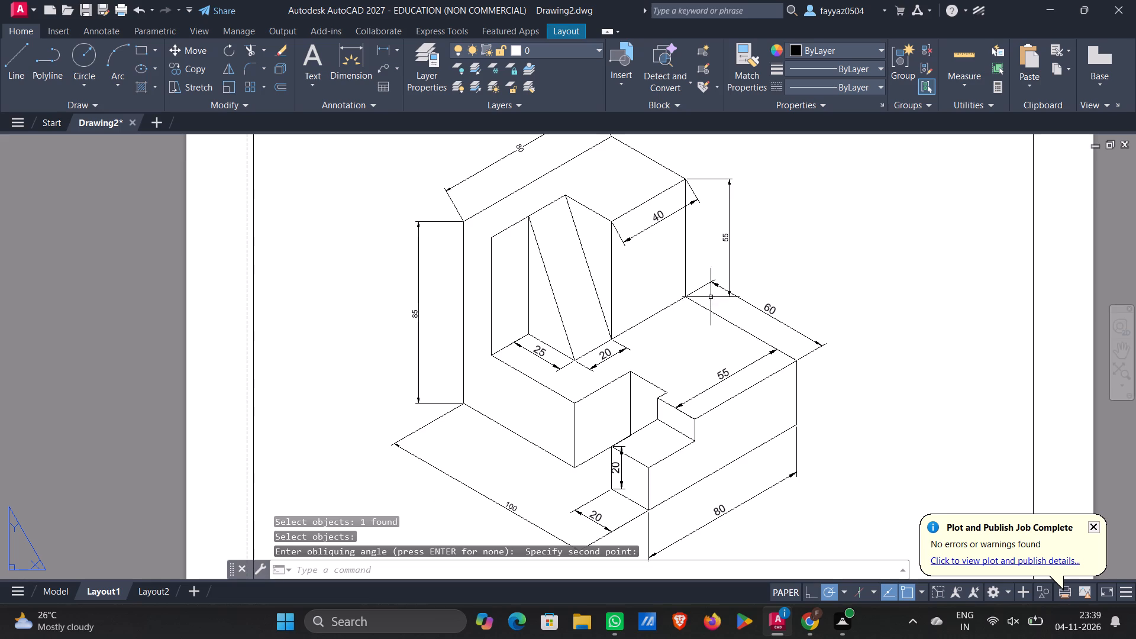
Activate model space inside the viewport to reach the upper block's 55 height dimension.
click(728, 239)
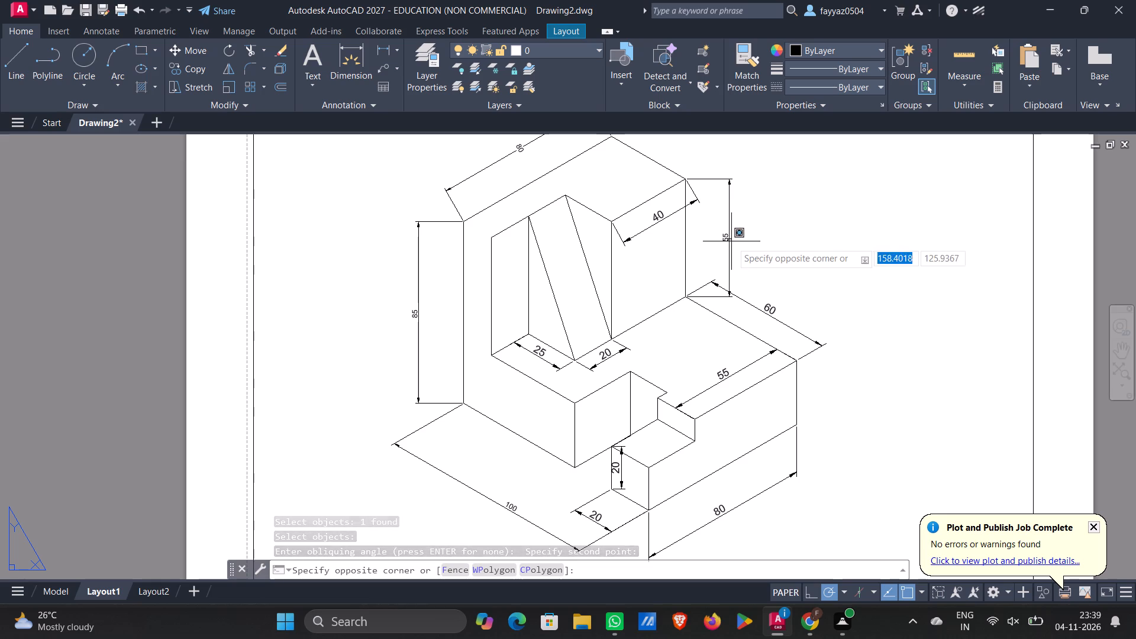
double_click(730, 241)
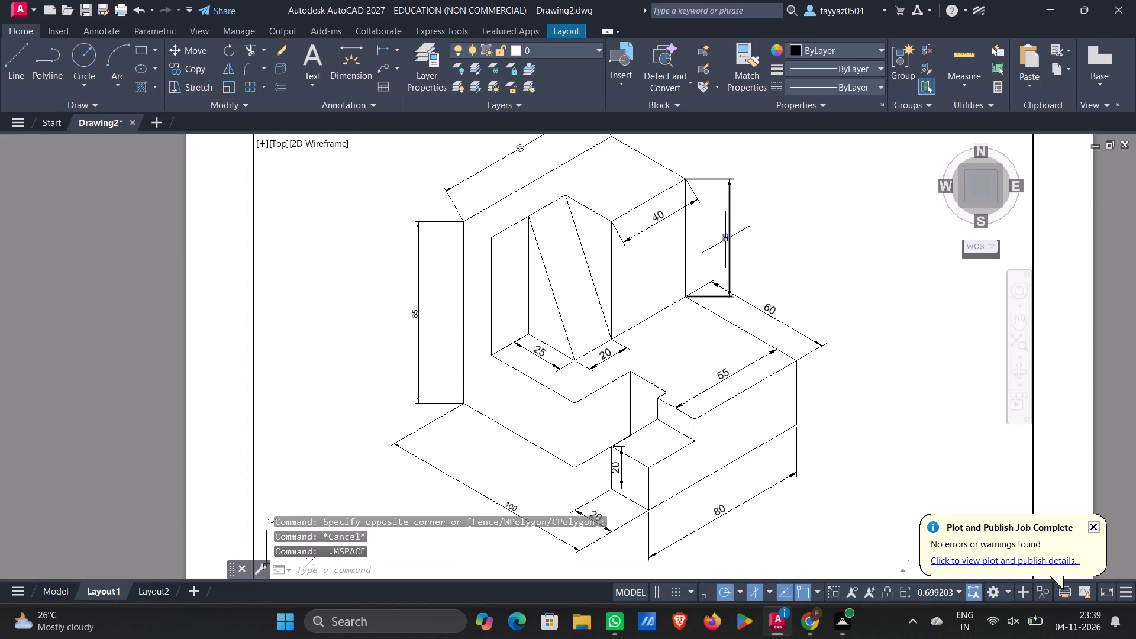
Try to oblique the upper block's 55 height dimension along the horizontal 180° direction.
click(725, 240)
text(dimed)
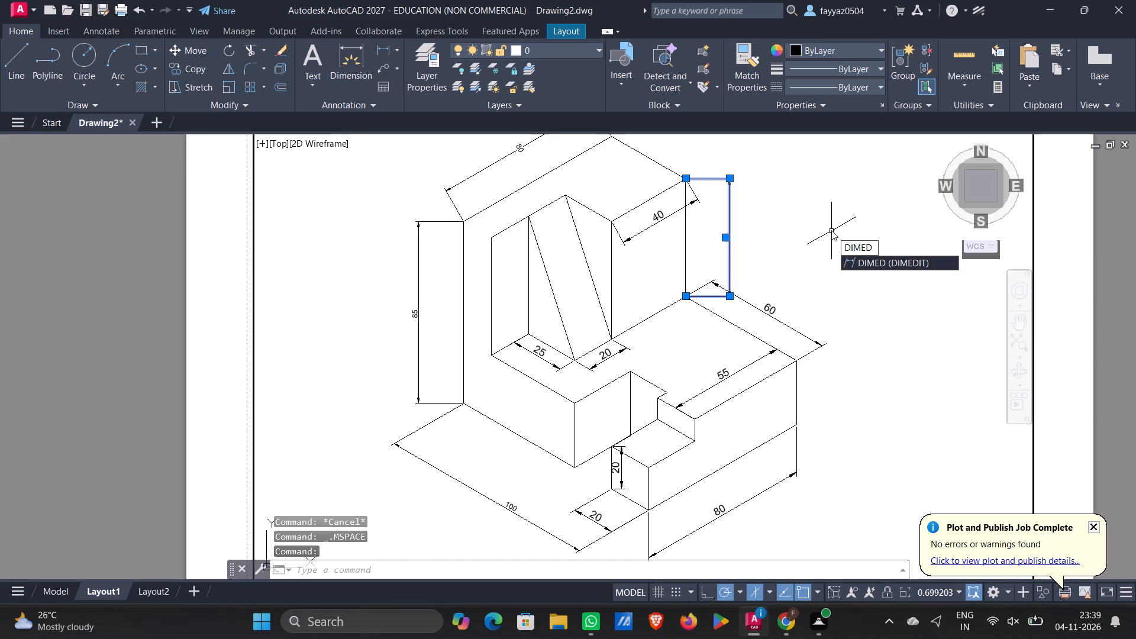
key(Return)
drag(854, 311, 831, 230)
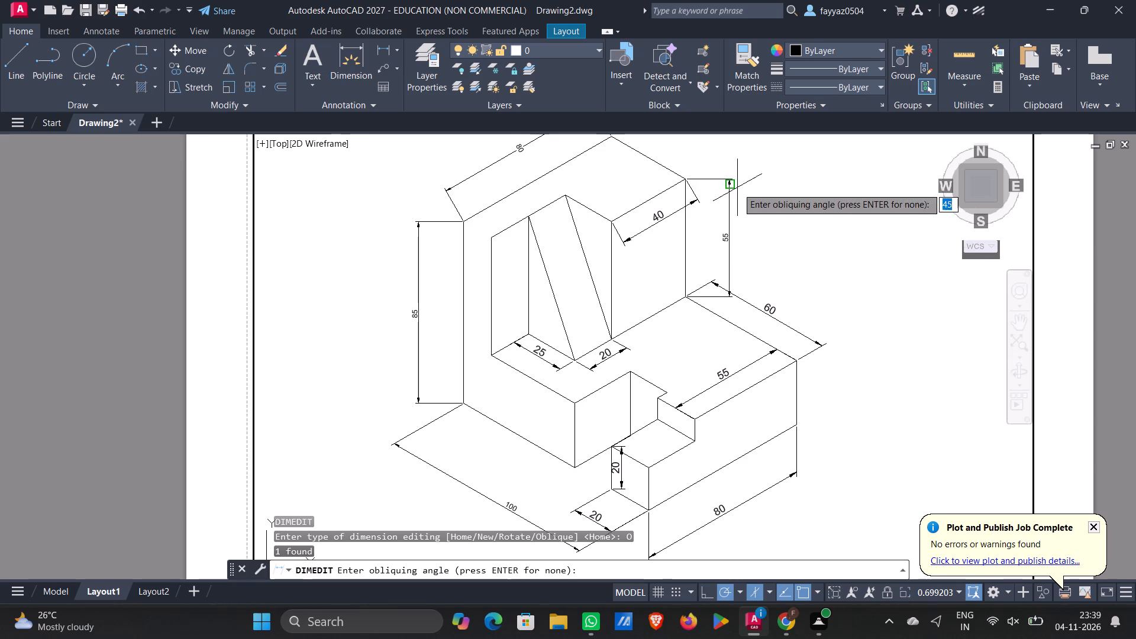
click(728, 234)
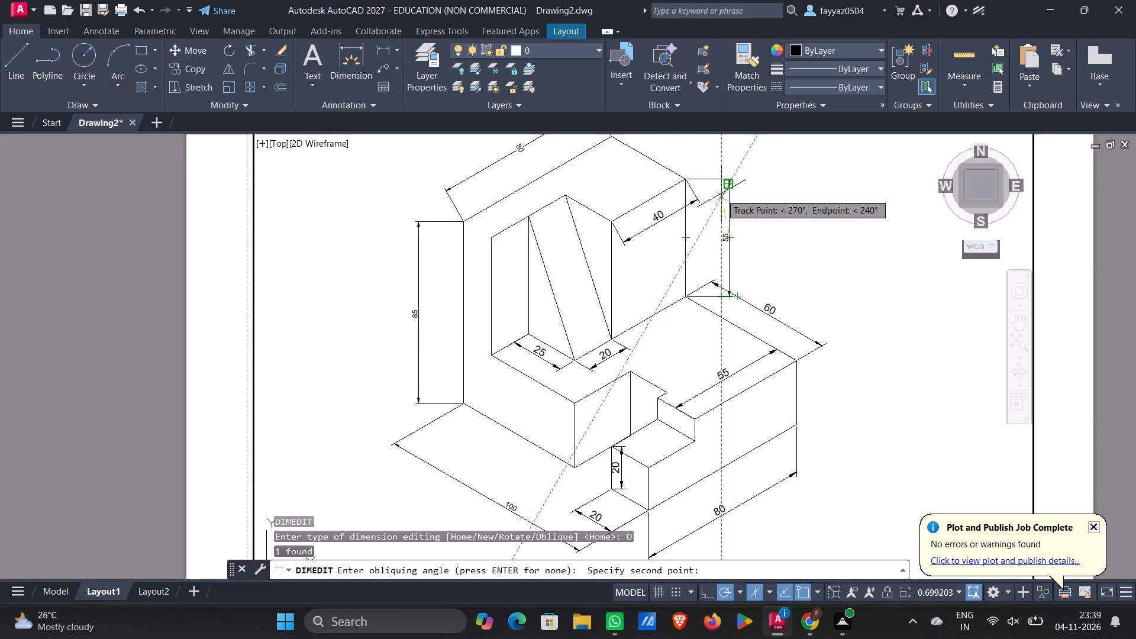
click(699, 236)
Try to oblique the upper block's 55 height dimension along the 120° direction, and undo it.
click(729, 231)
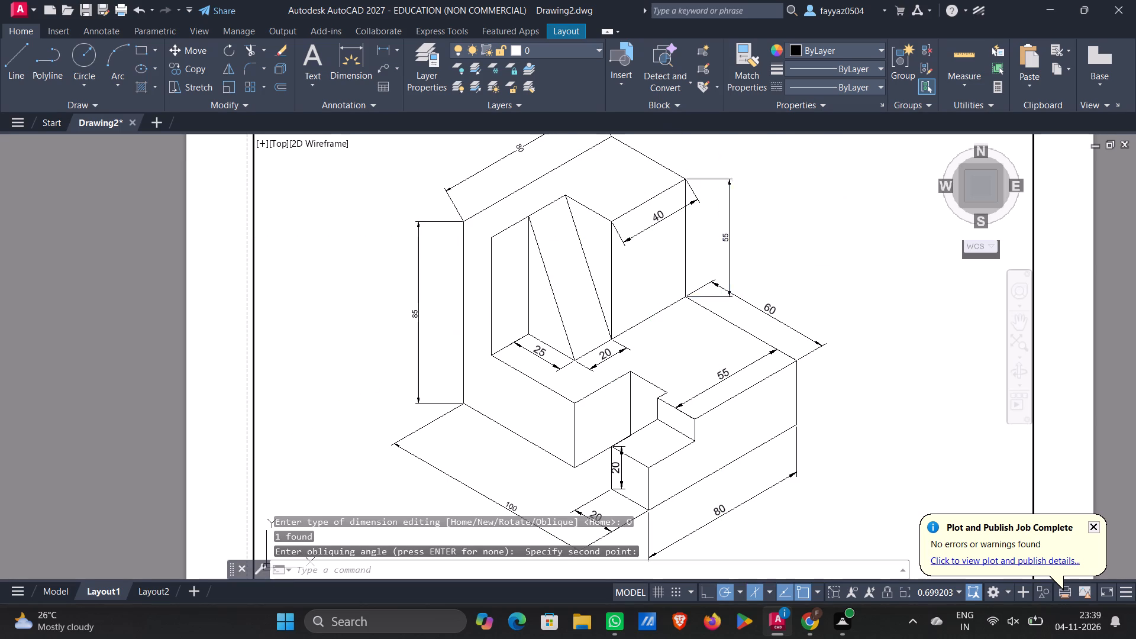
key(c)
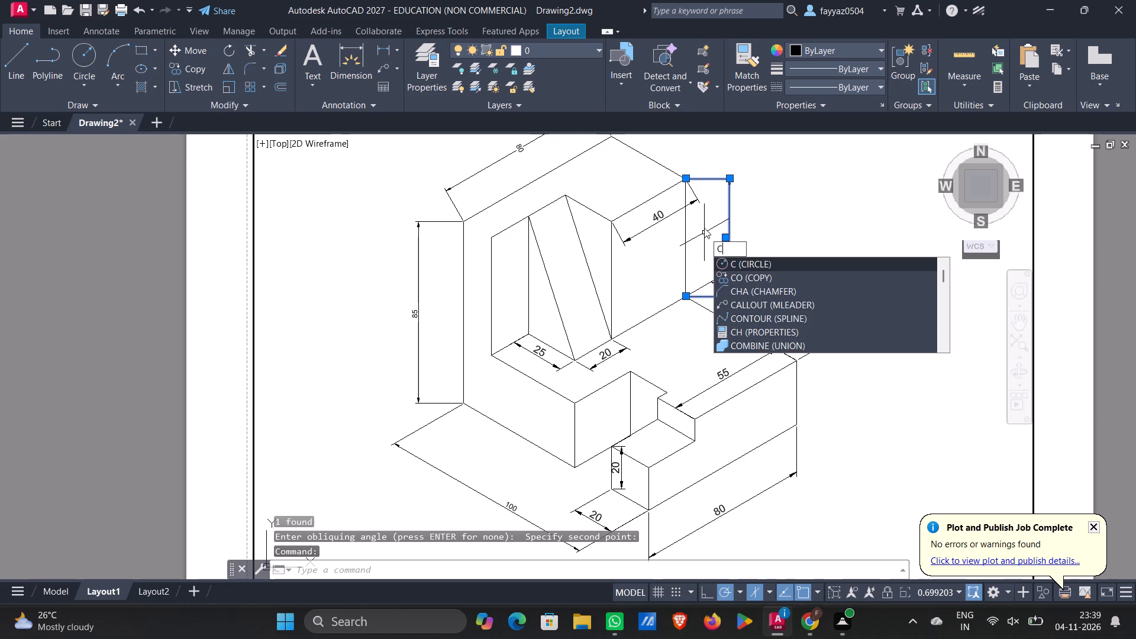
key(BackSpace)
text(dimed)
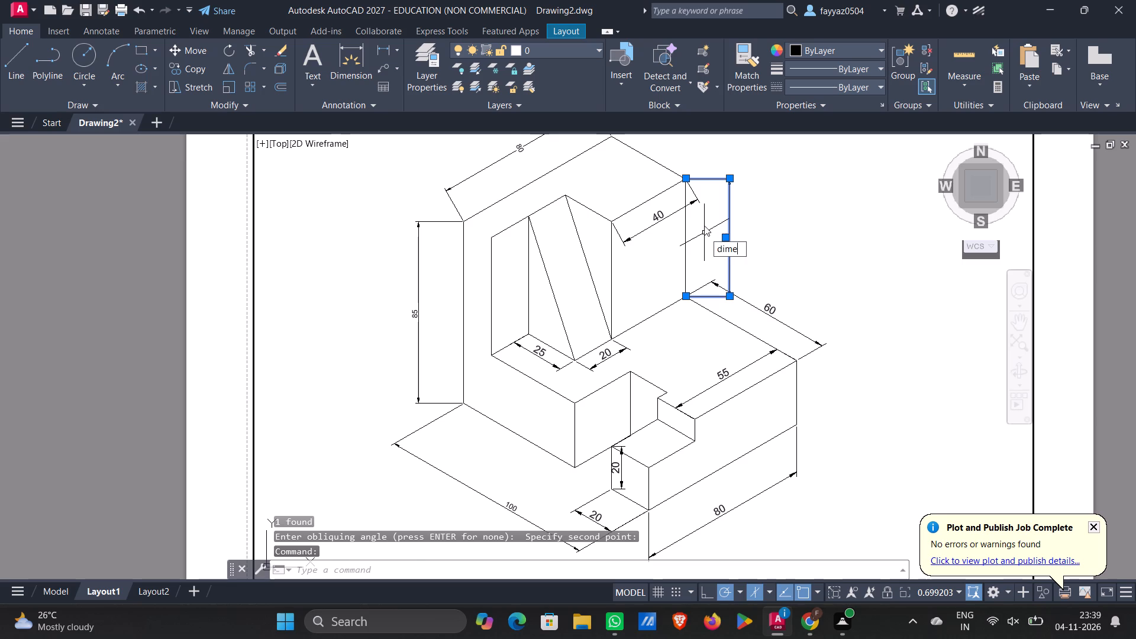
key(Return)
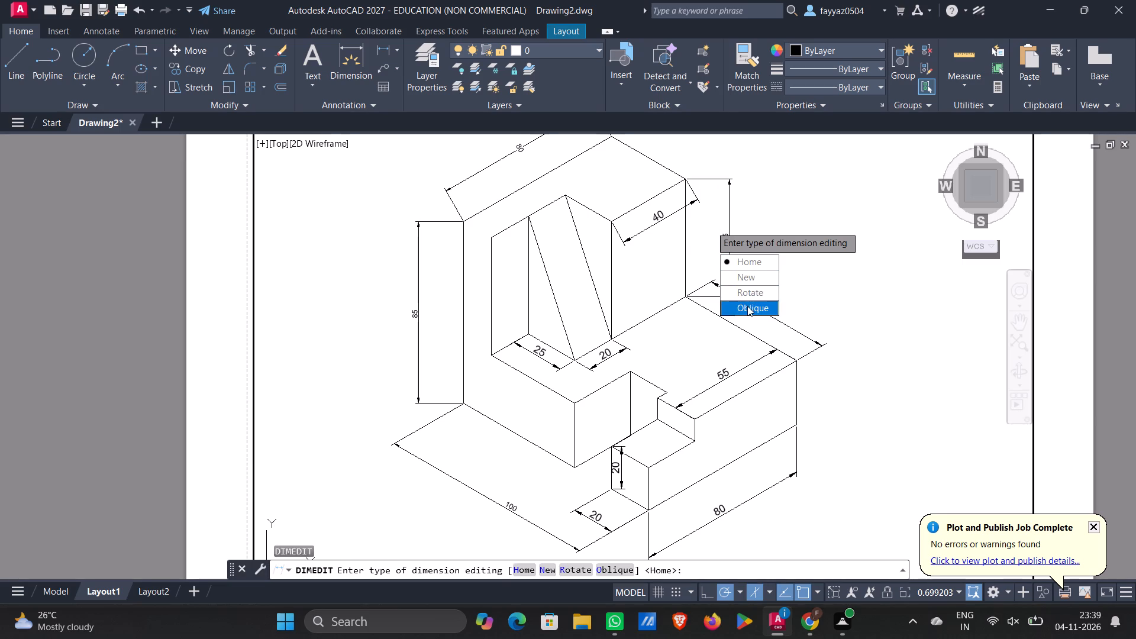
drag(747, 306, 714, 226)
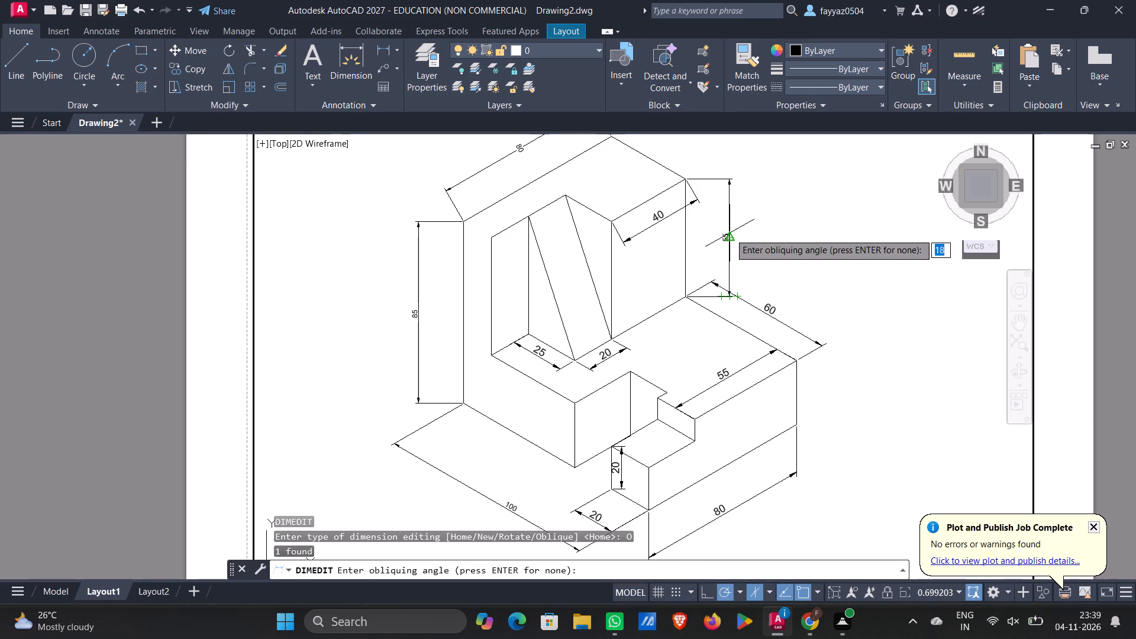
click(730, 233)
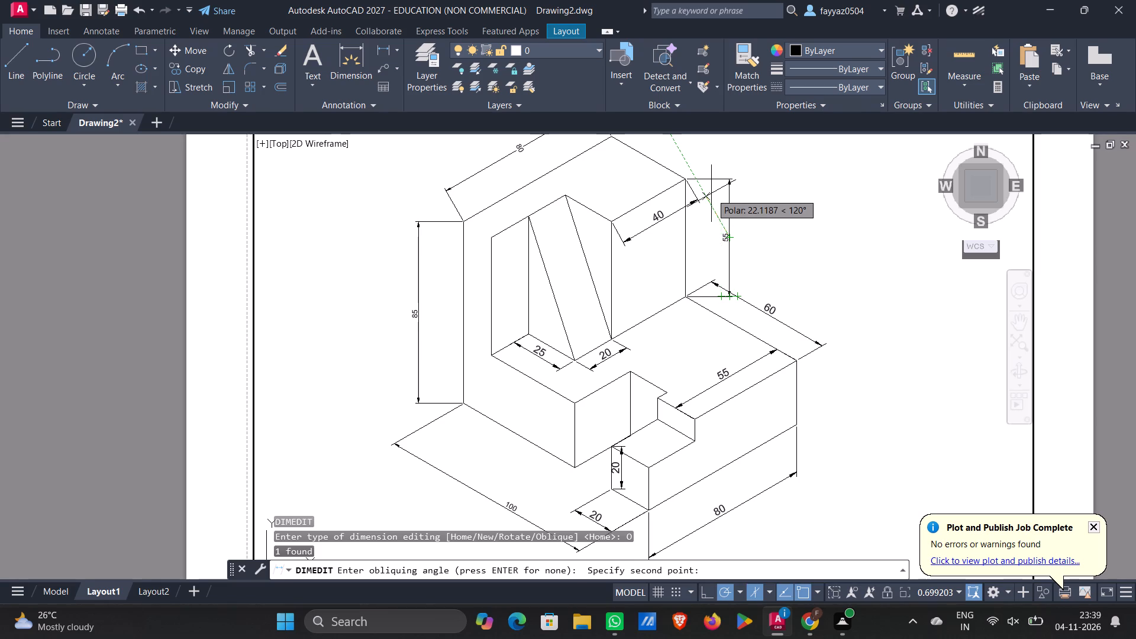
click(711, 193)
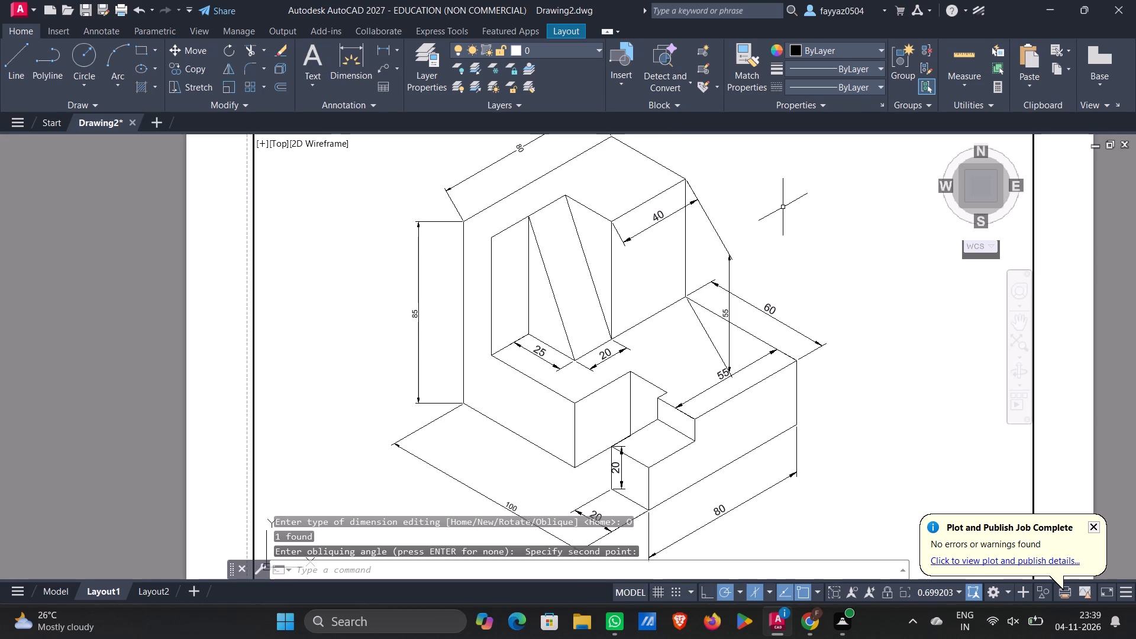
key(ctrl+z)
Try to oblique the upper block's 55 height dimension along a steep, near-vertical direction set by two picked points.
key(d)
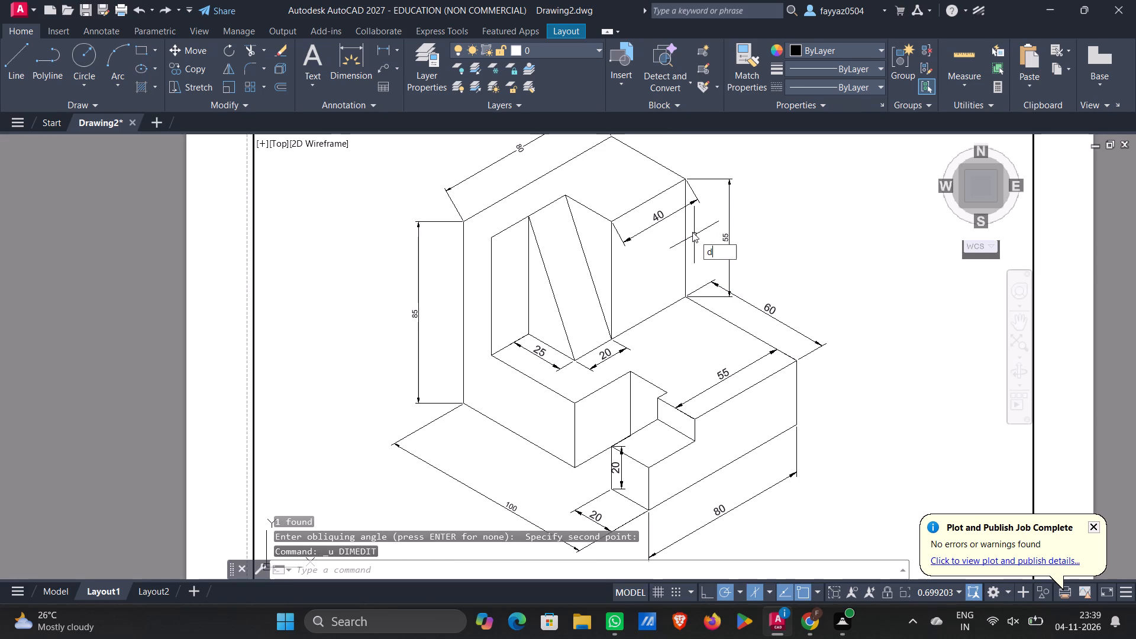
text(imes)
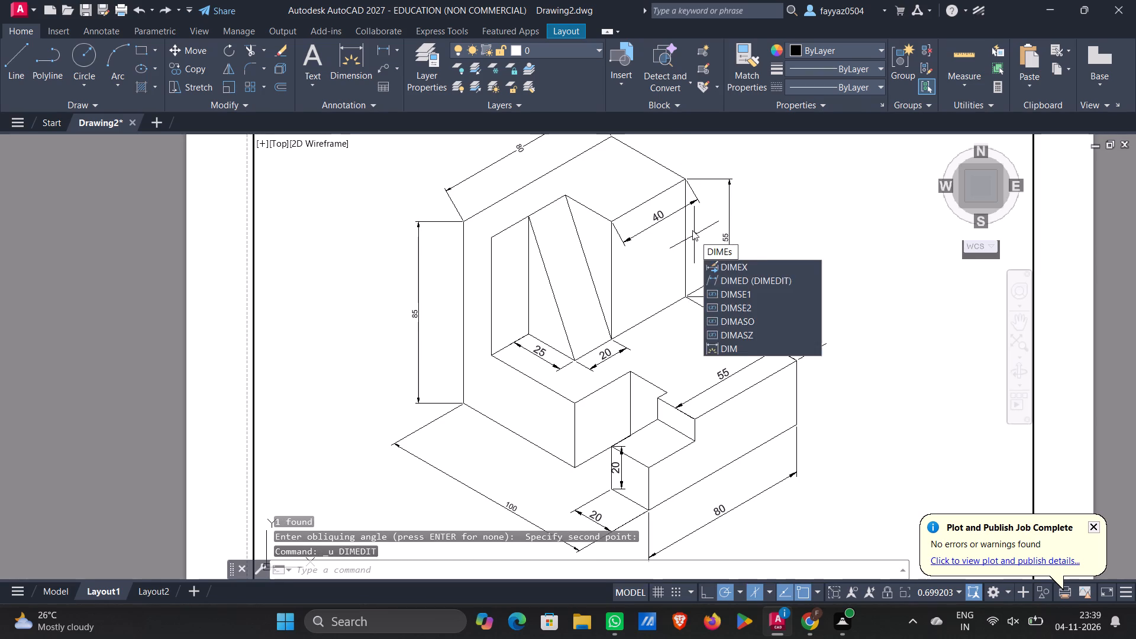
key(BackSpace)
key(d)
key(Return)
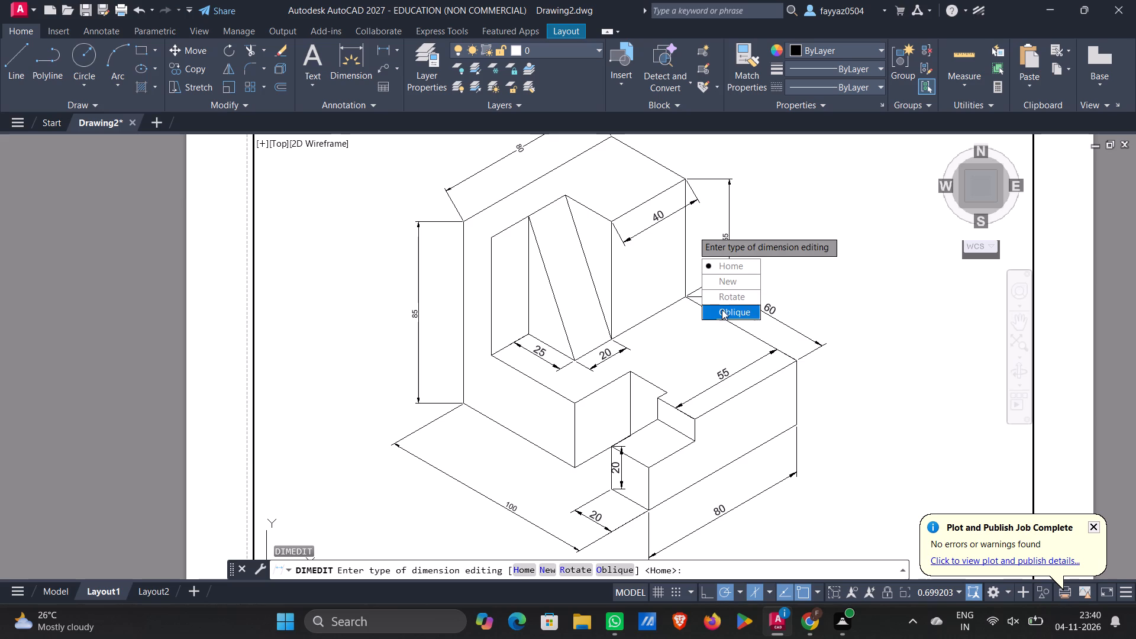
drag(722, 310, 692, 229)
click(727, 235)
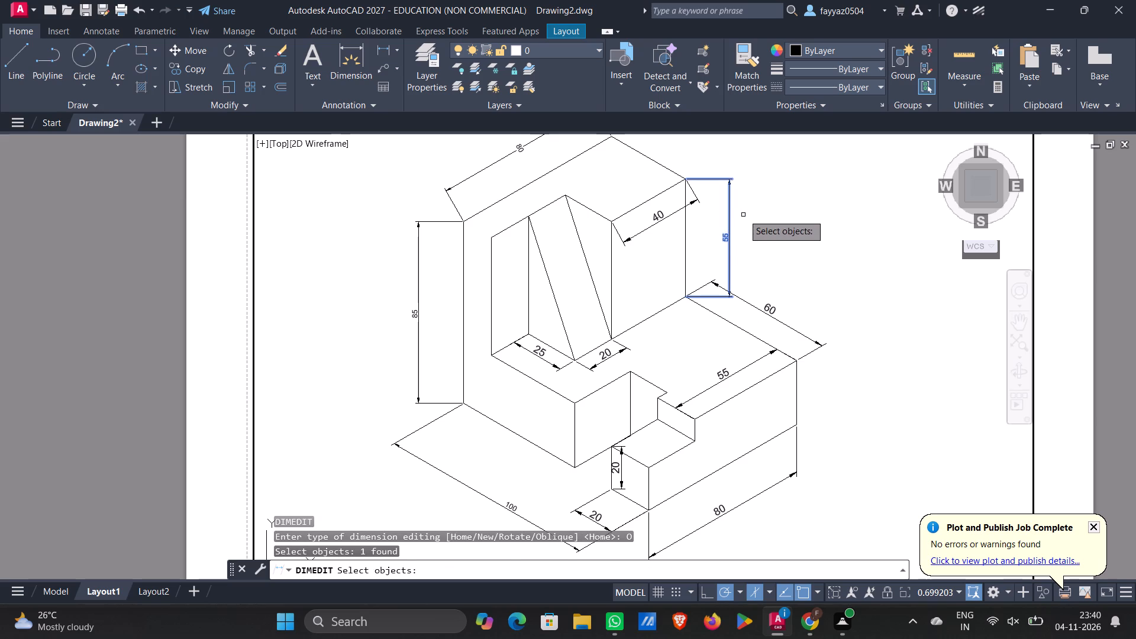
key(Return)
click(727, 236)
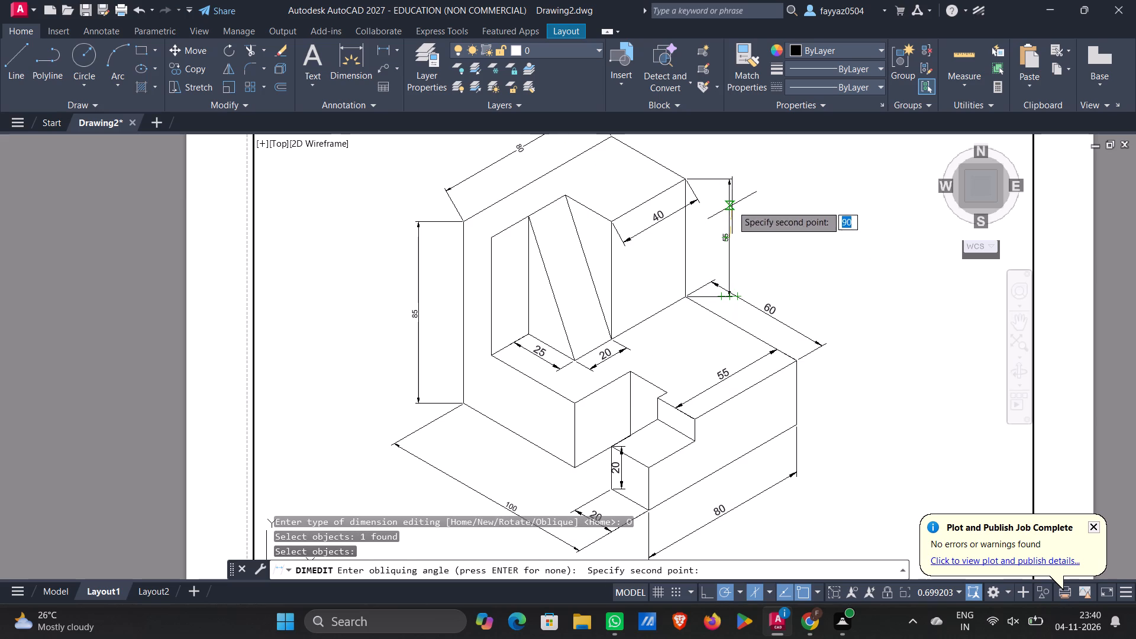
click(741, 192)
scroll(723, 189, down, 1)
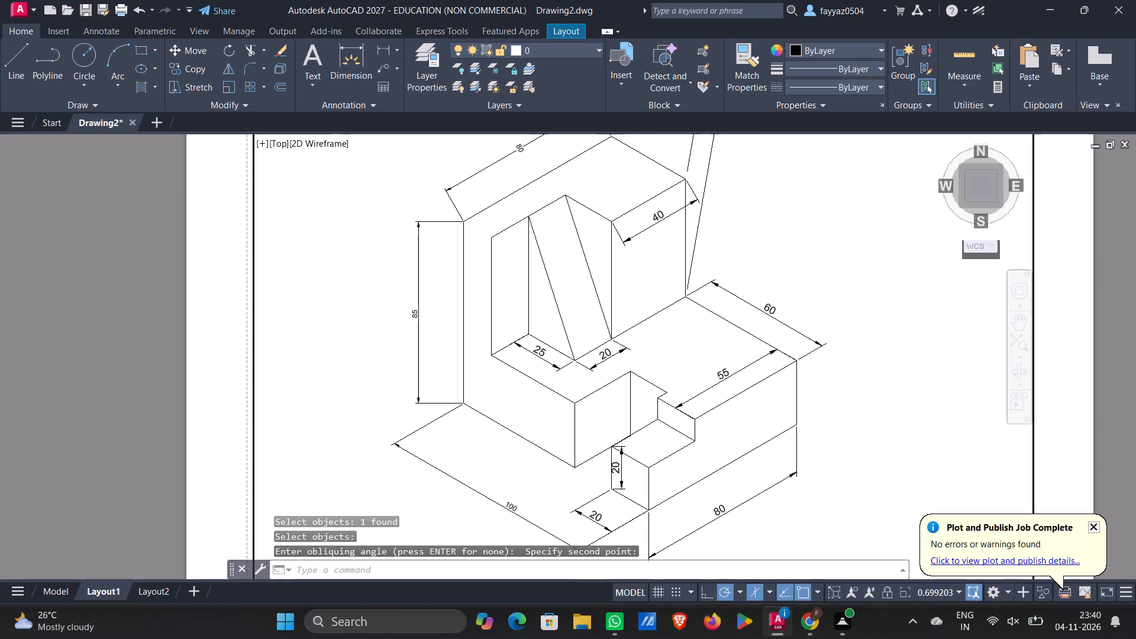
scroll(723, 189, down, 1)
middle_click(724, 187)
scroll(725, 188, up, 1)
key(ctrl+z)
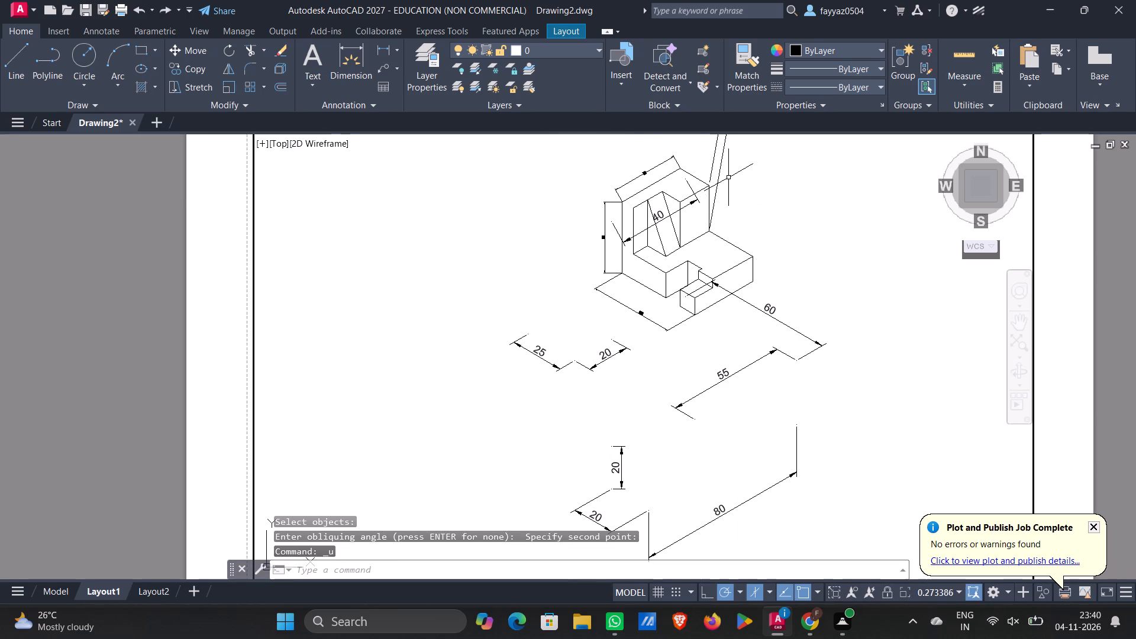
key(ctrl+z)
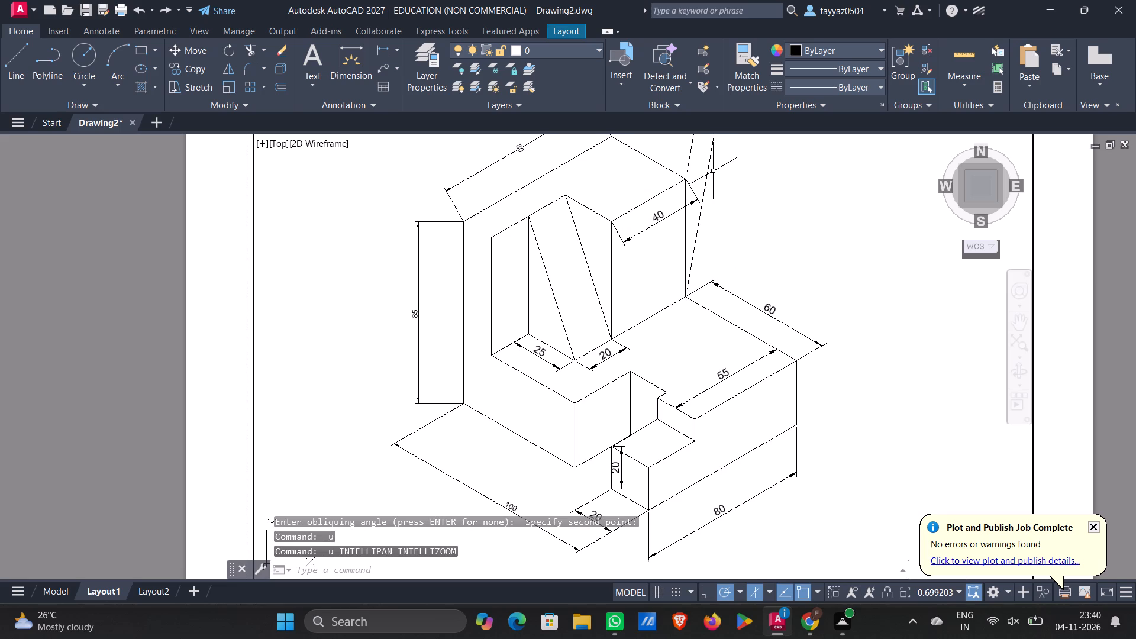
Delete the distorted 55 height dimension from the upper block.
click(709, 168)
key(Delete)
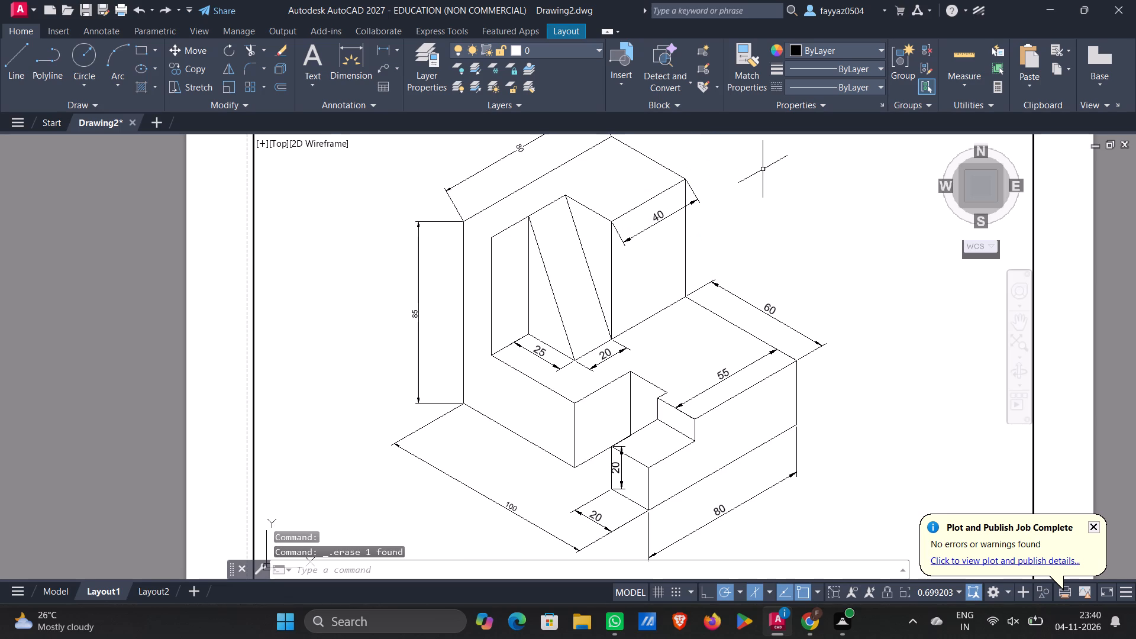
Add an aligned dimension to the upper block's right vertical edge, with its dimension line just outside the block.
key(d)
key(a)
key(l)
key(Return)
click(685, 181)
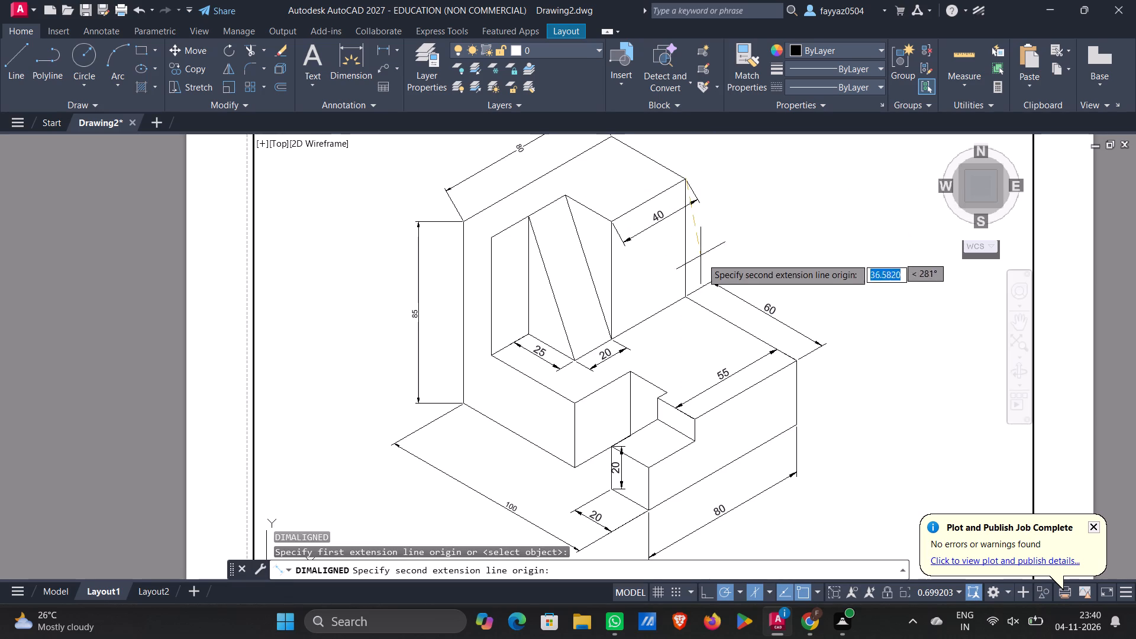
click(687, 295)
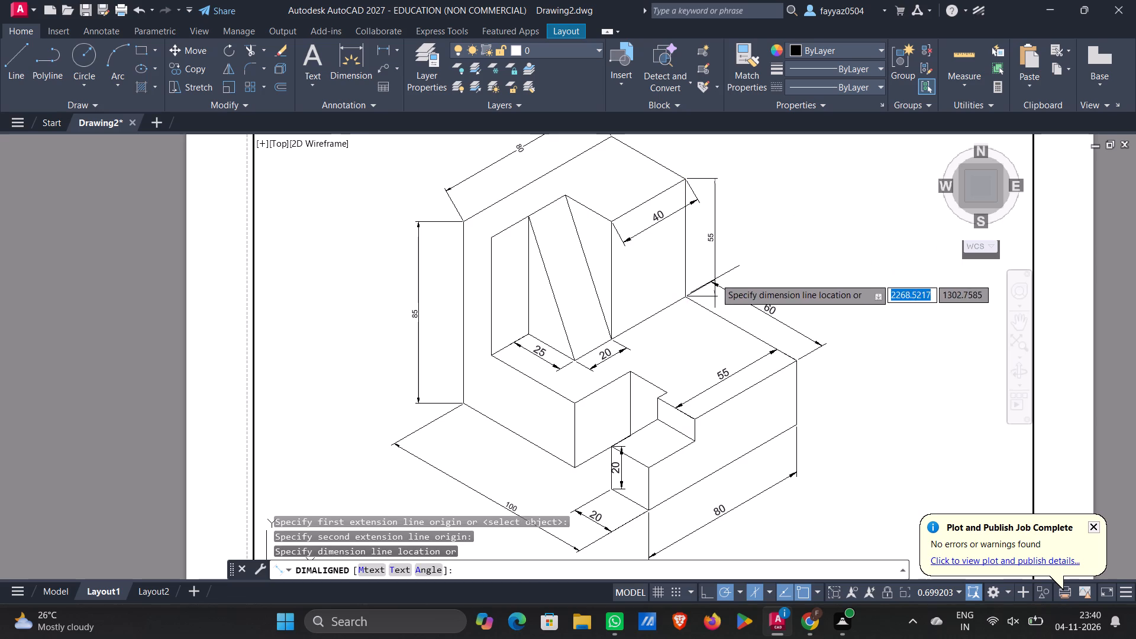
click(715, 278)
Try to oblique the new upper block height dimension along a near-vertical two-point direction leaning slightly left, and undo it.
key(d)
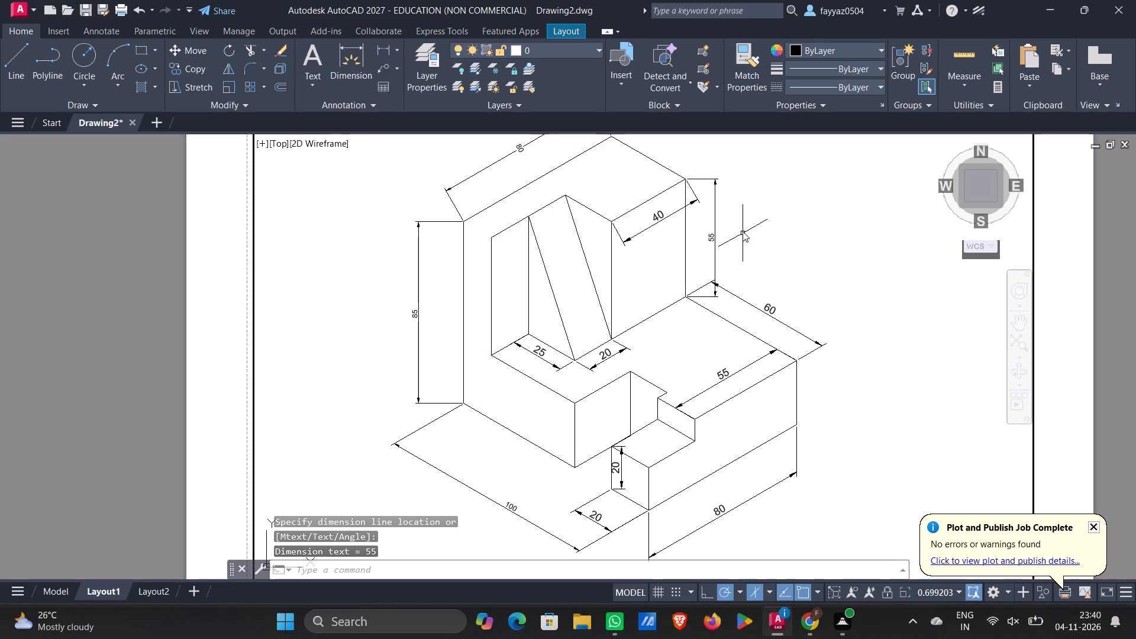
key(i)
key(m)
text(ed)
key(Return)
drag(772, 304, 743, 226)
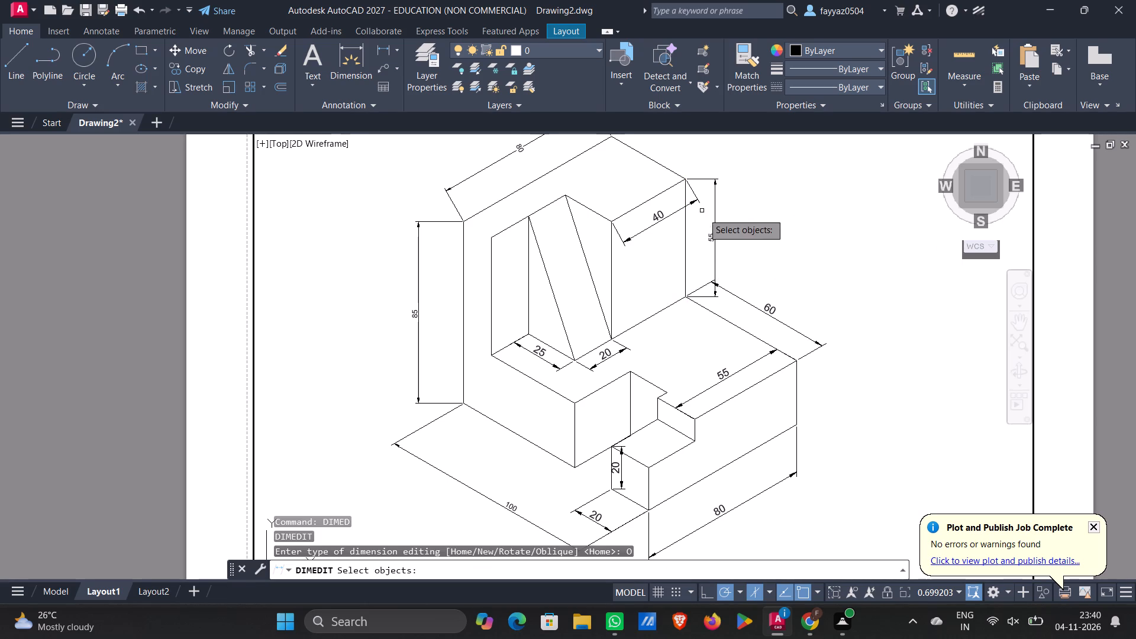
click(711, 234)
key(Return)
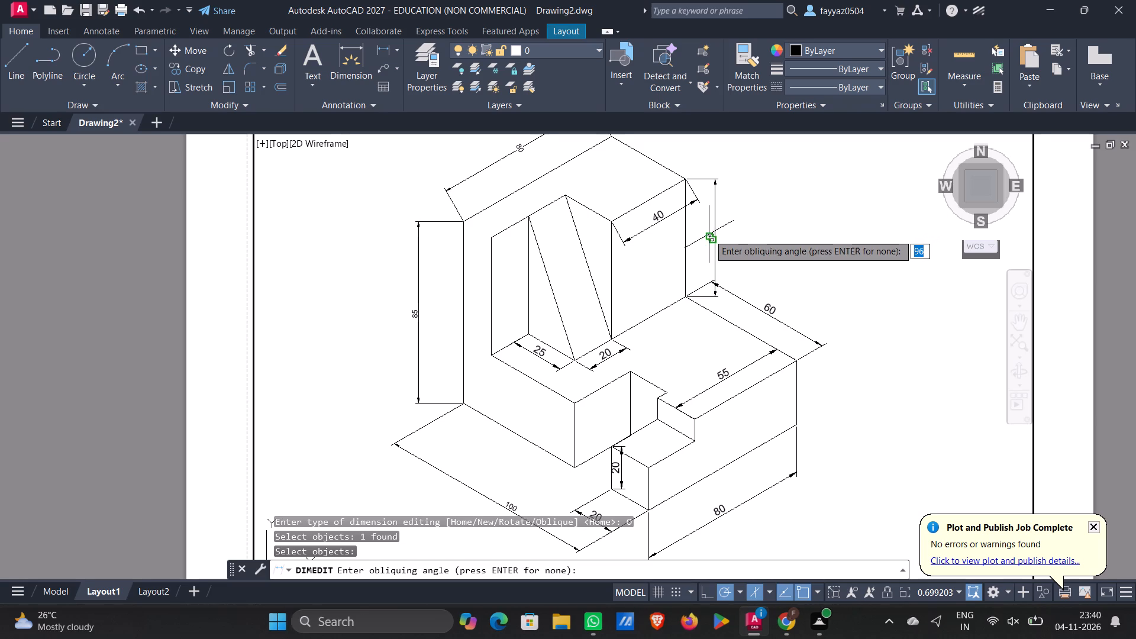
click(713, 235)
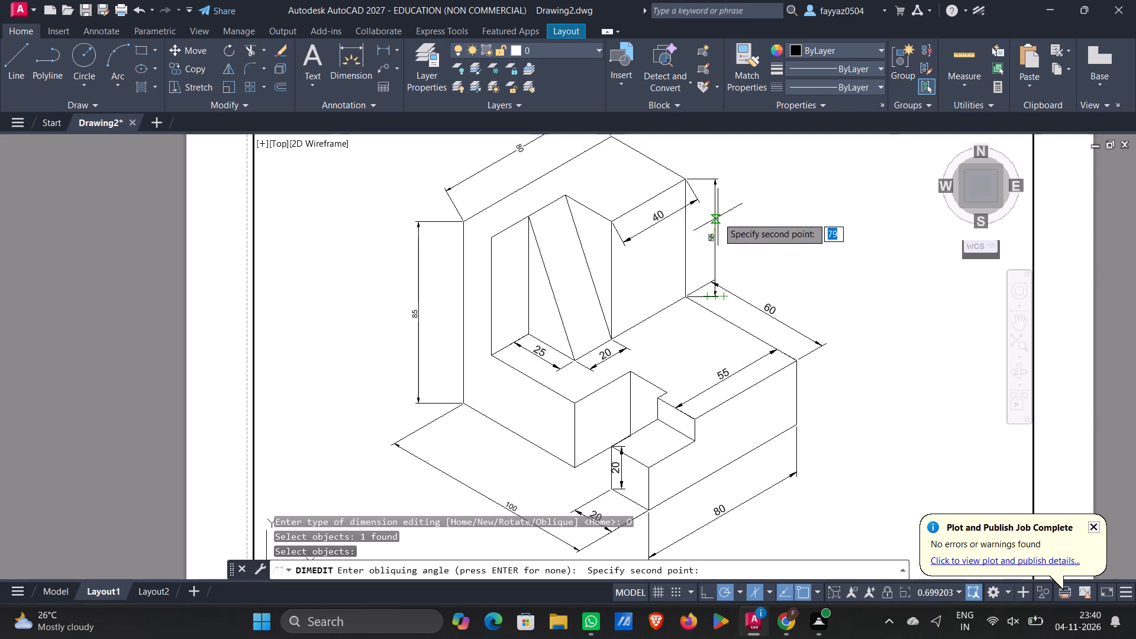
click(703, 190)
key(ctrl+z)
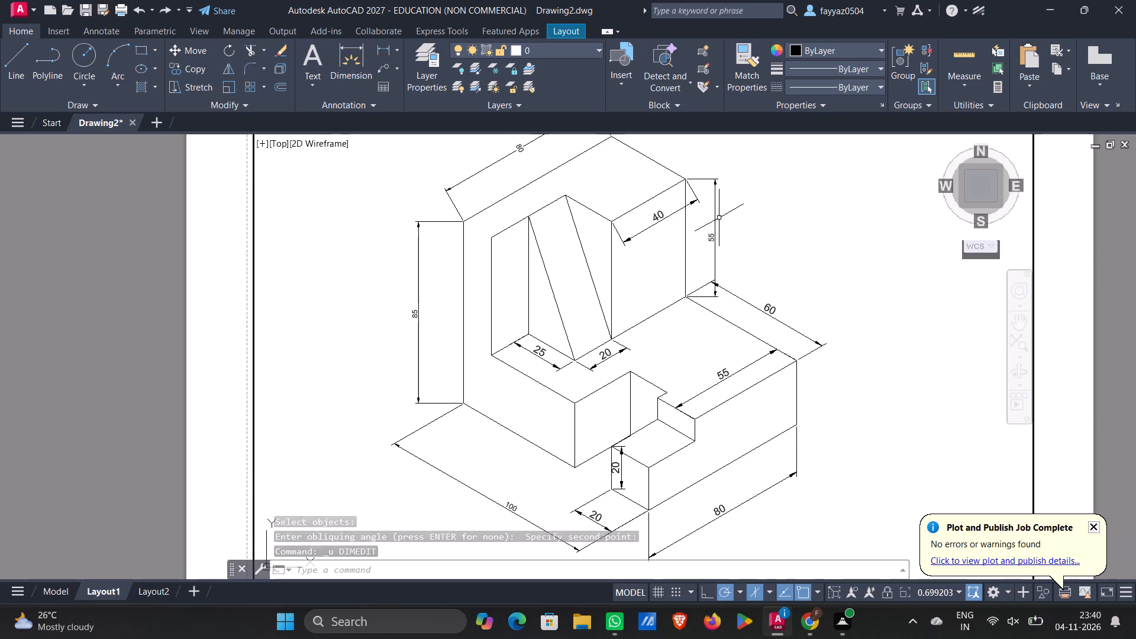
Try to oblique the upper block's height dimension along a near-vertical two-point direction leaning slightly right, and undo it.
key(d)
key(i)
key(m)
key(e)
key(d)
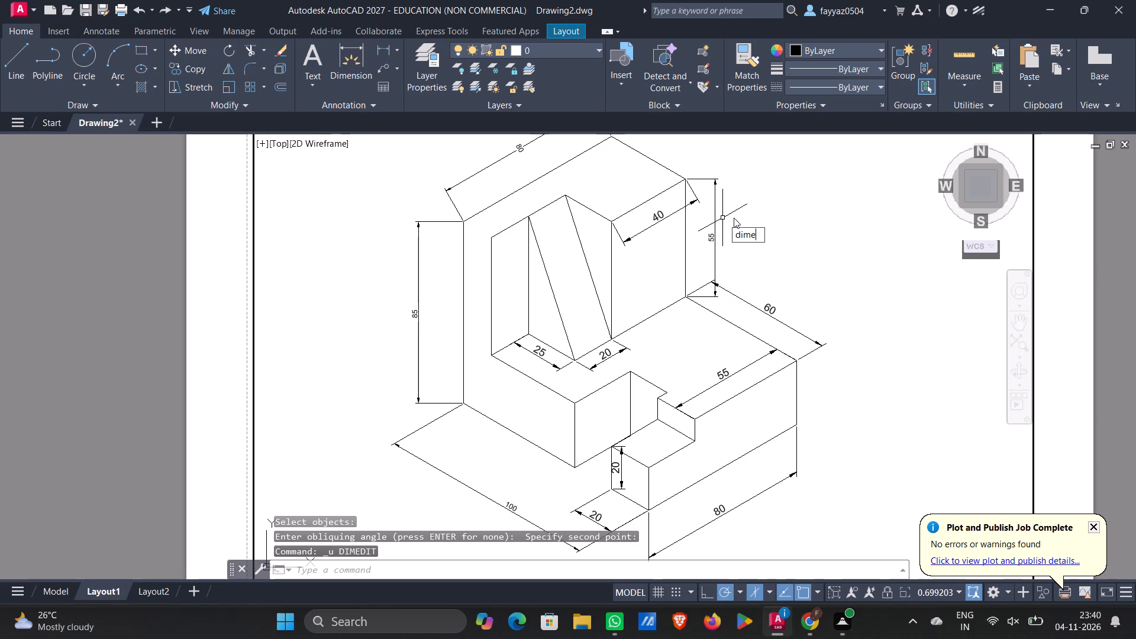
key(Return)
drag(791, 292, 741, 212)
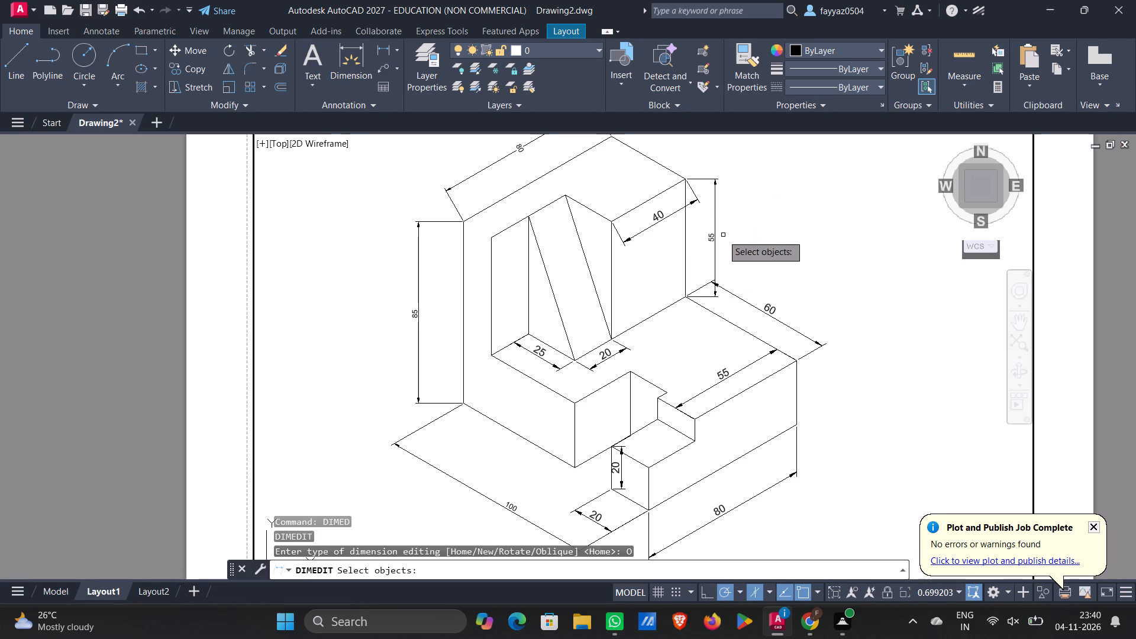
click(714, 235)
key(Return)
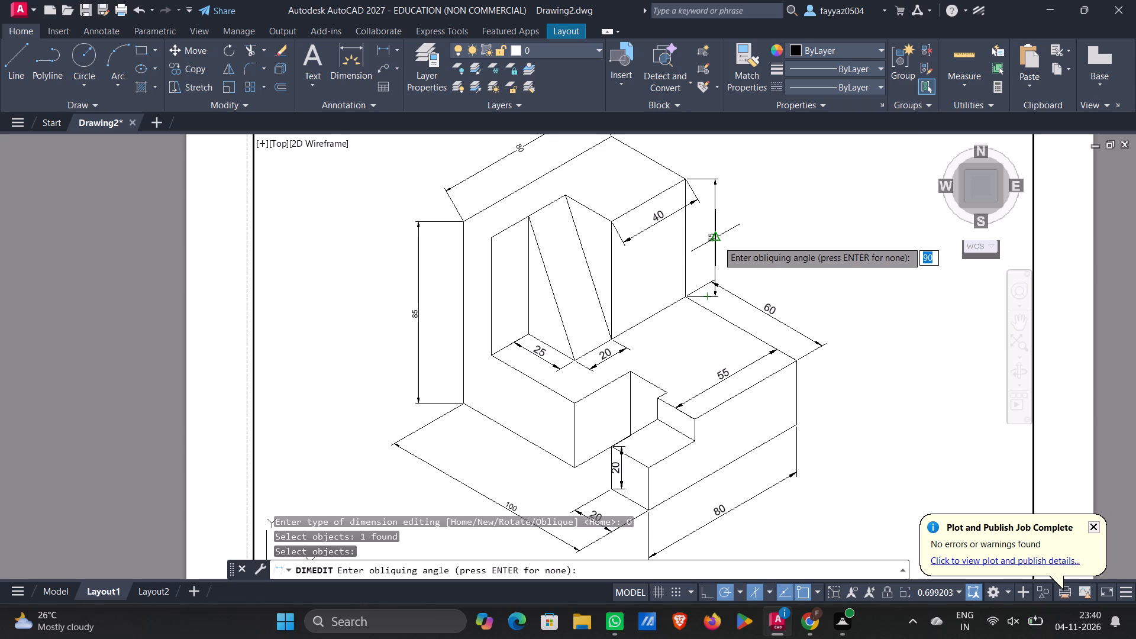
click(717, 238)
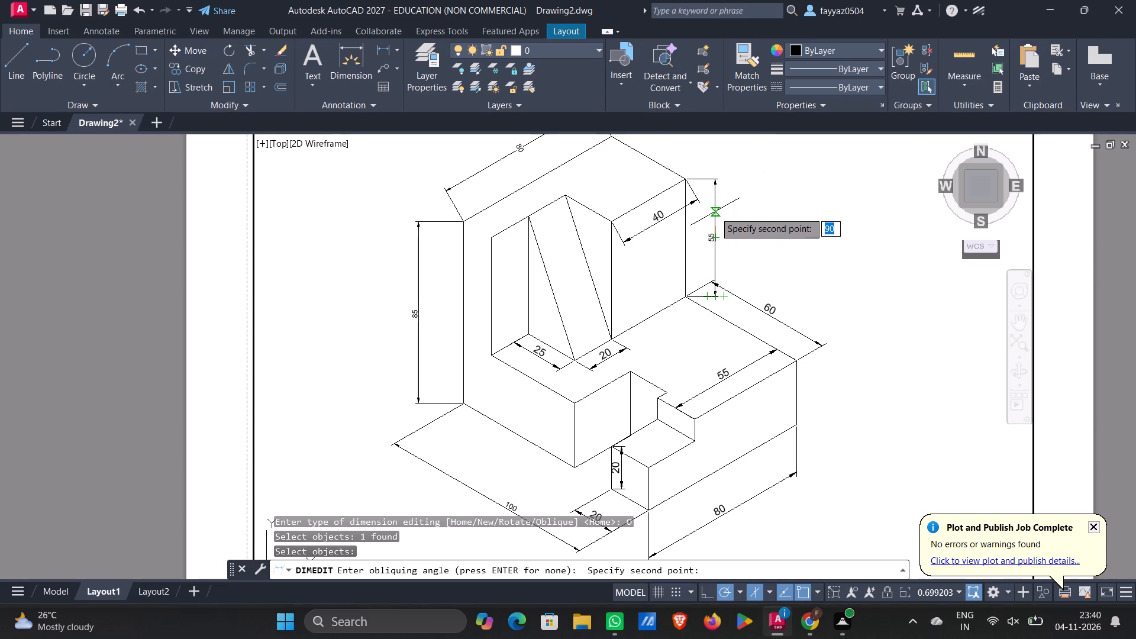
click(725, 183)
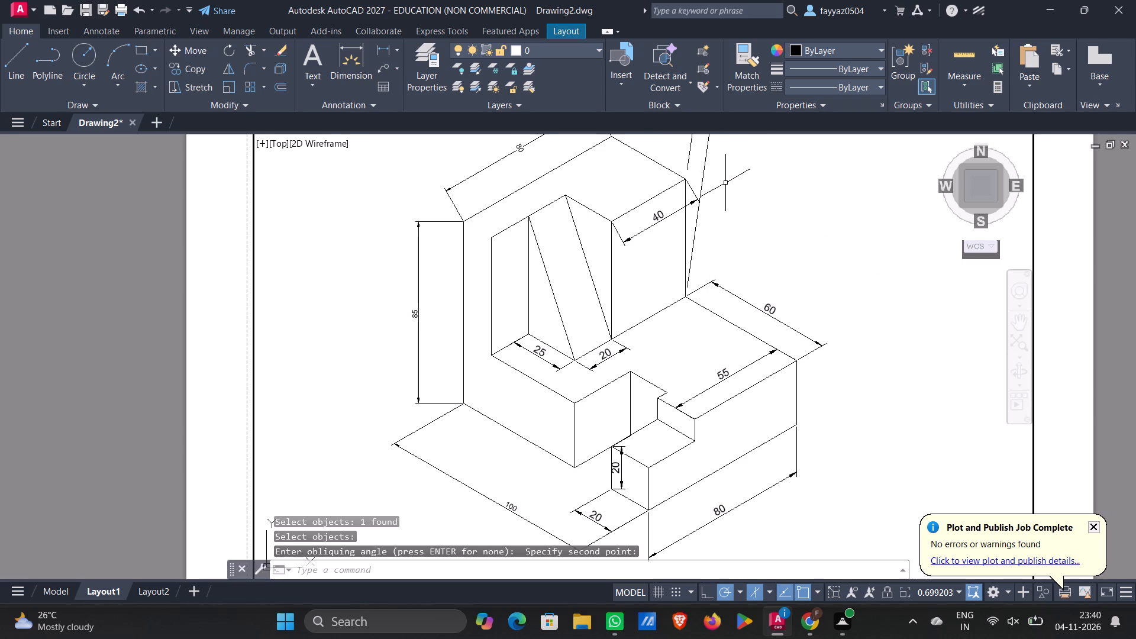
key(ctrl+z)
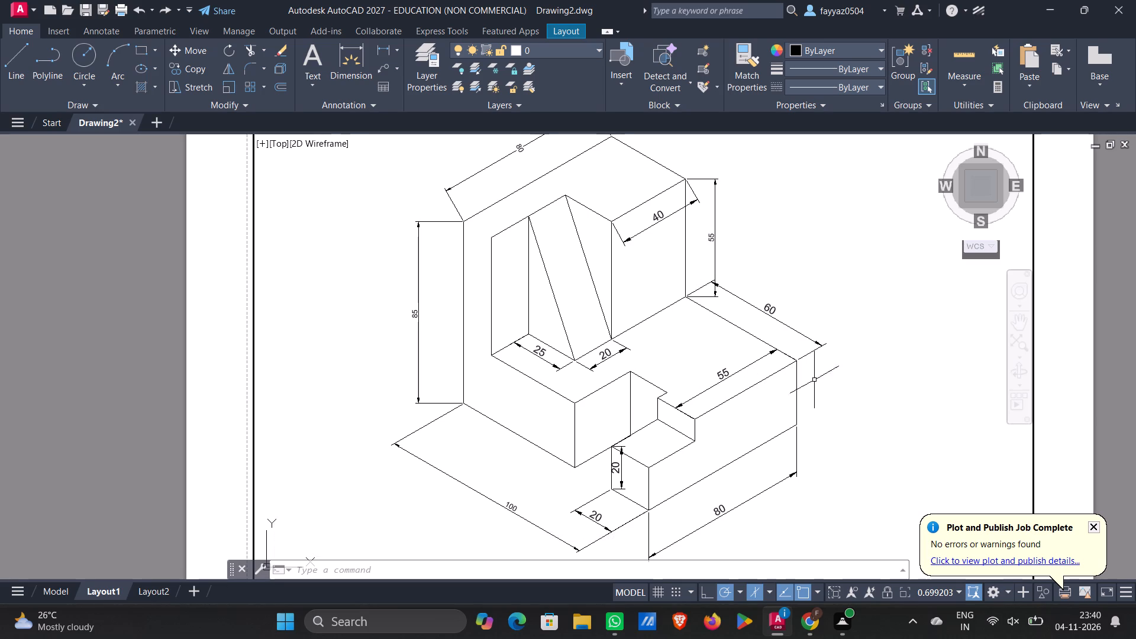
Add an aligned height dimension to the lower block's right vertical edge, with its dimension line just outside the block.
text(da)
key(l)
key(Return)
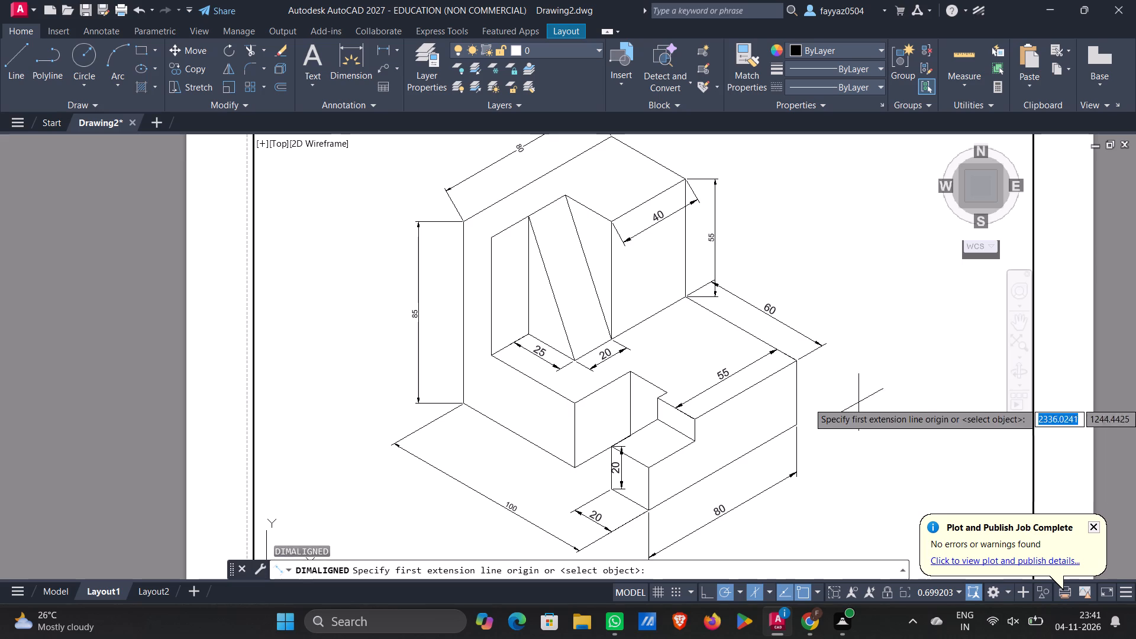
click(795, 362)
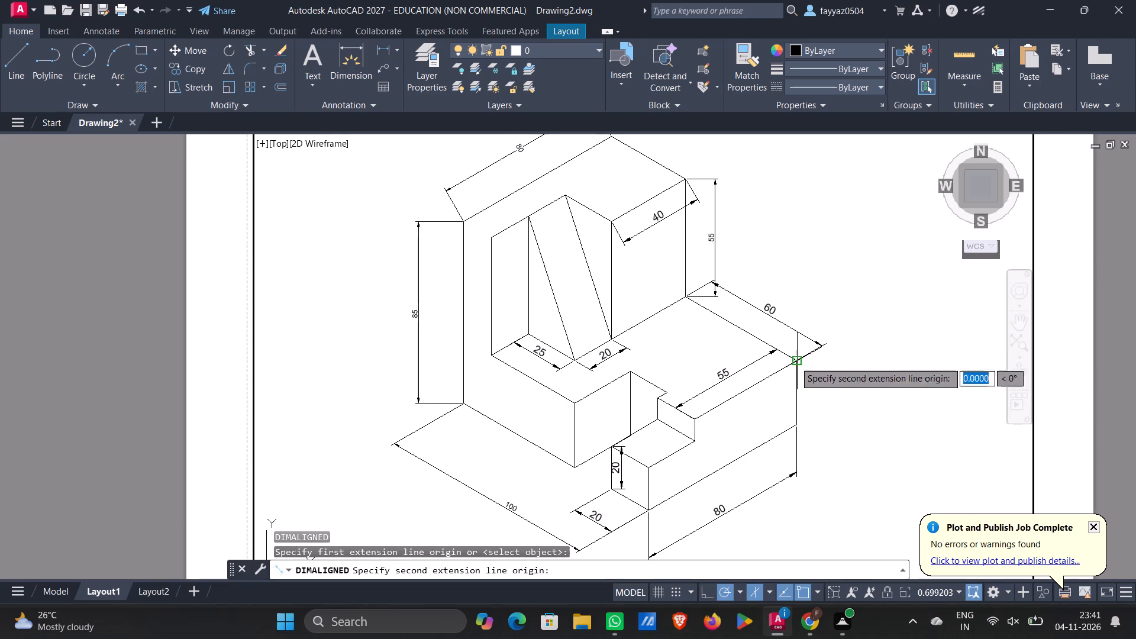
click(796, 426)
click(830, 411)
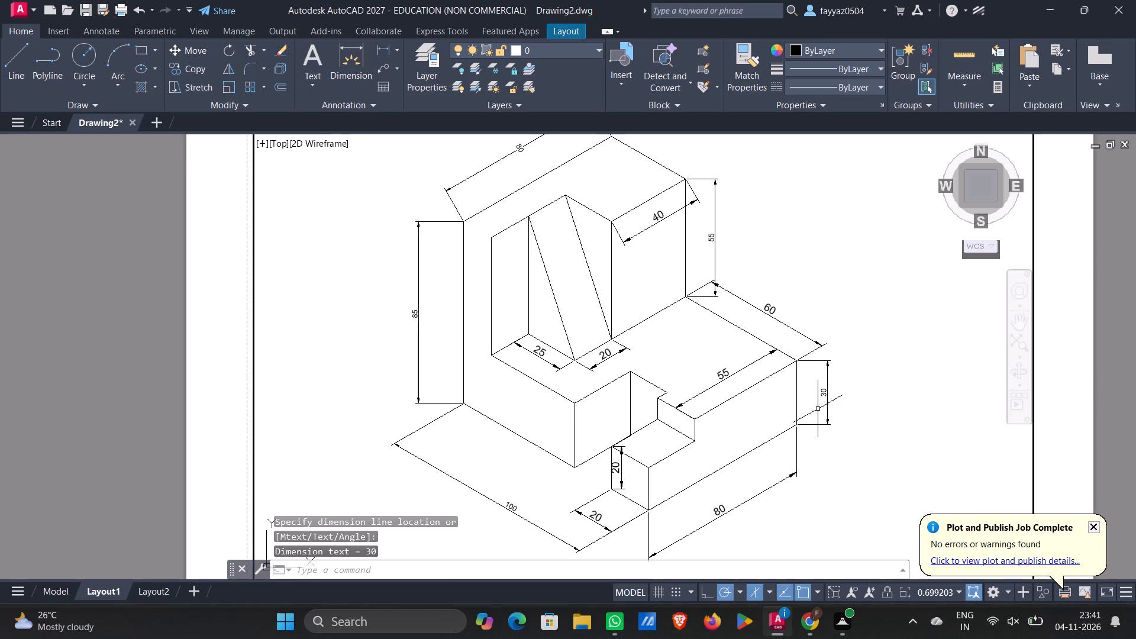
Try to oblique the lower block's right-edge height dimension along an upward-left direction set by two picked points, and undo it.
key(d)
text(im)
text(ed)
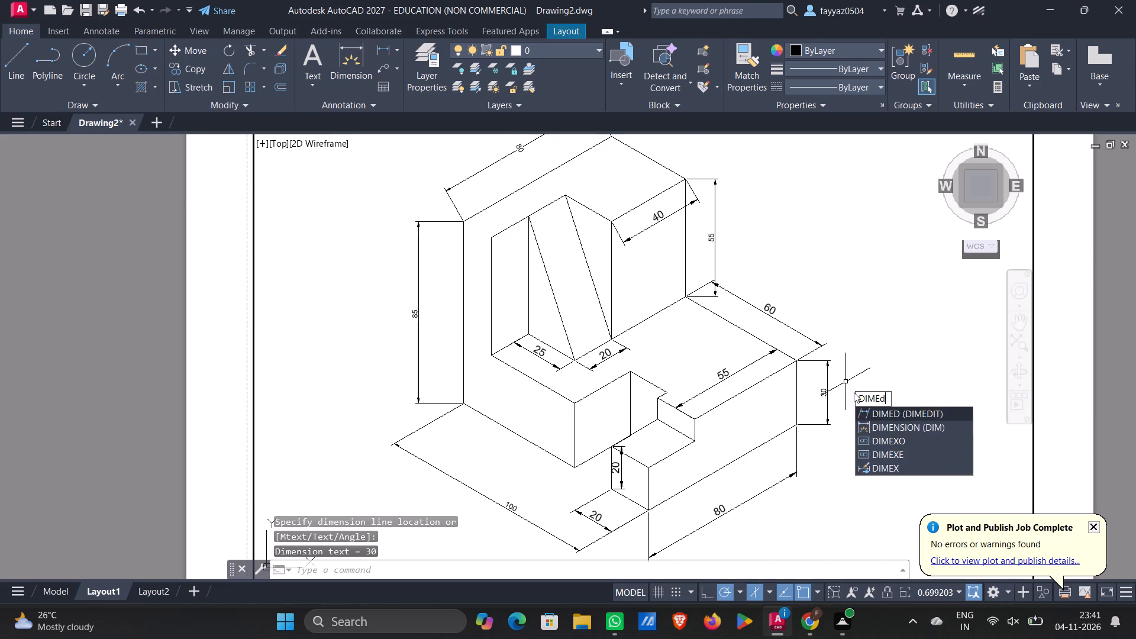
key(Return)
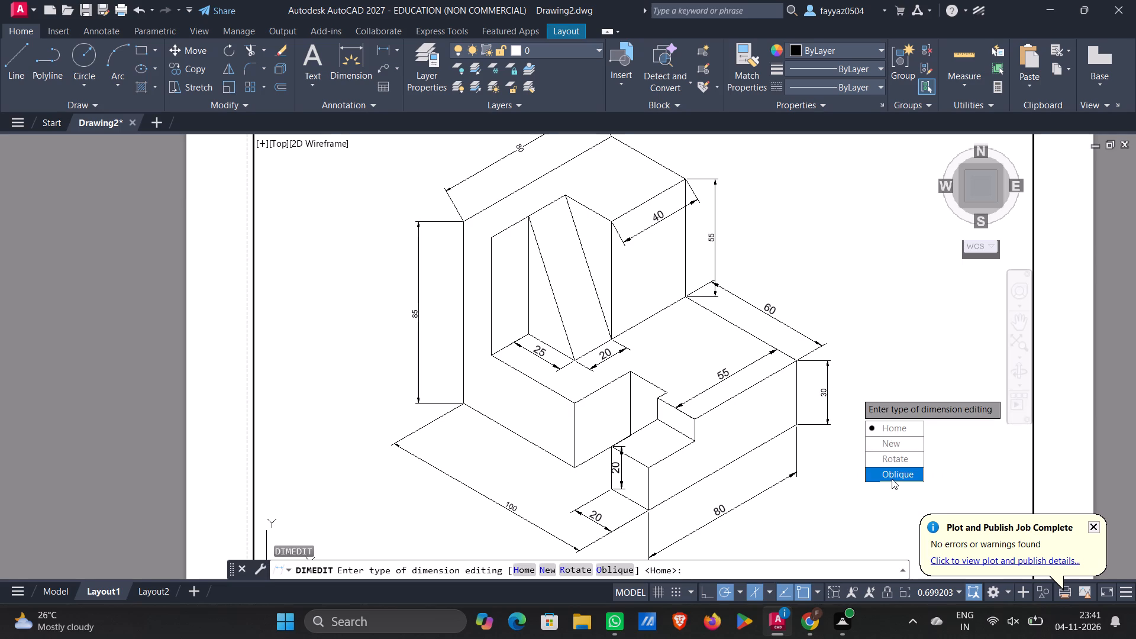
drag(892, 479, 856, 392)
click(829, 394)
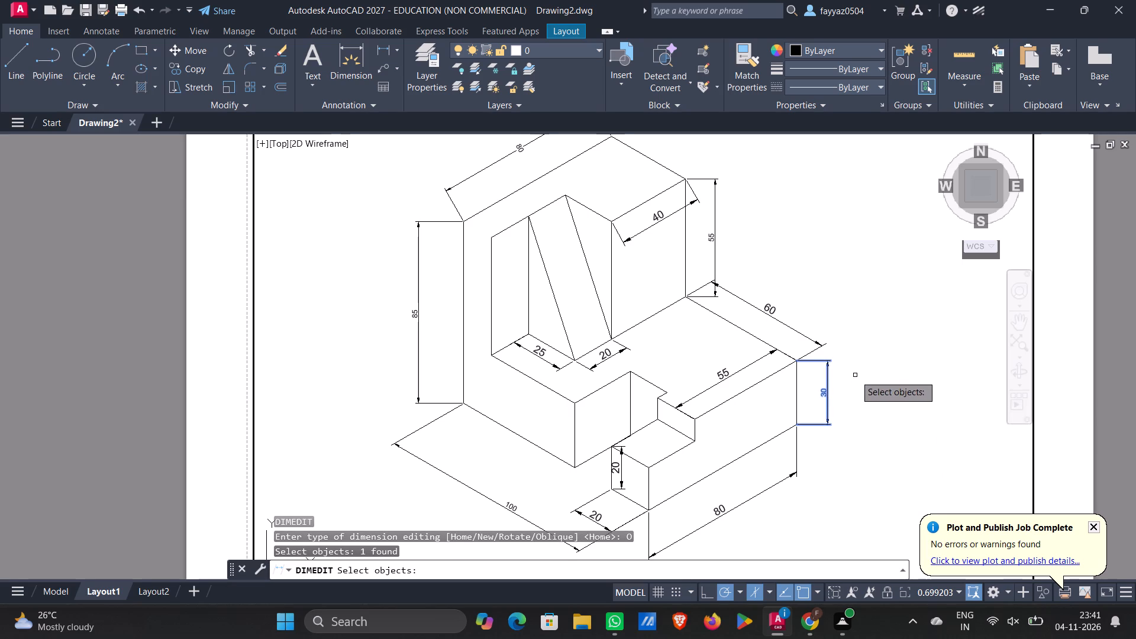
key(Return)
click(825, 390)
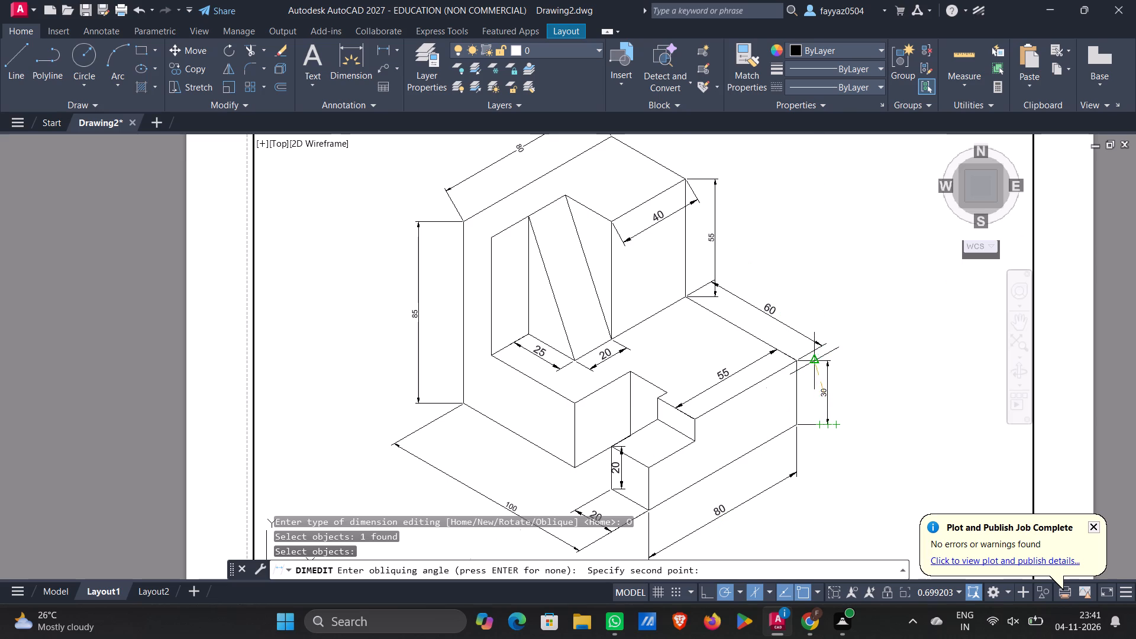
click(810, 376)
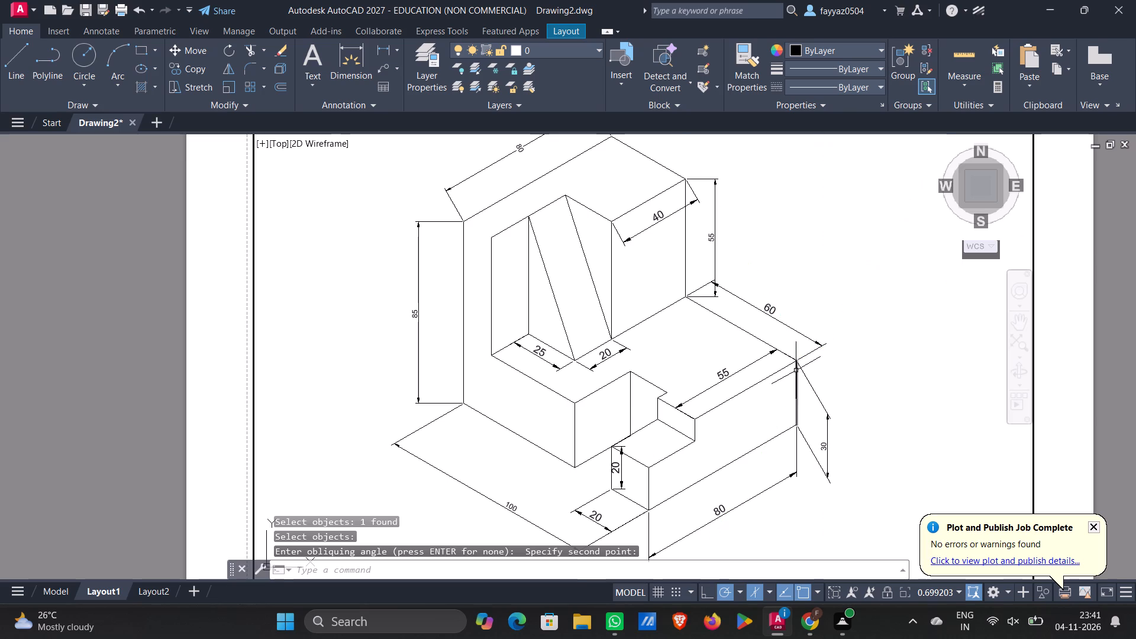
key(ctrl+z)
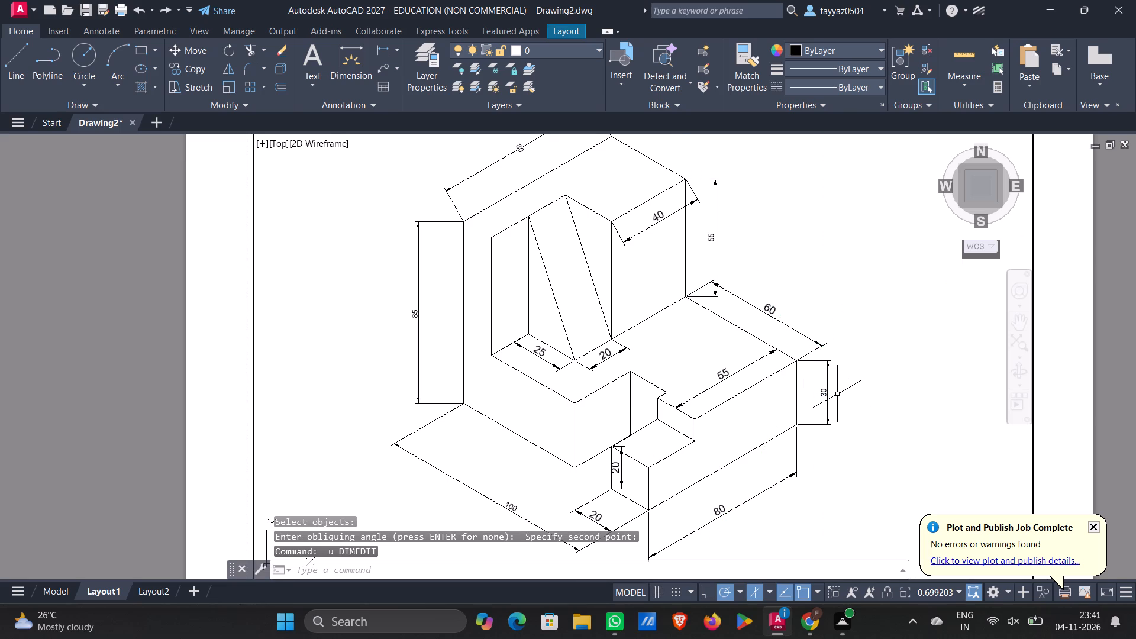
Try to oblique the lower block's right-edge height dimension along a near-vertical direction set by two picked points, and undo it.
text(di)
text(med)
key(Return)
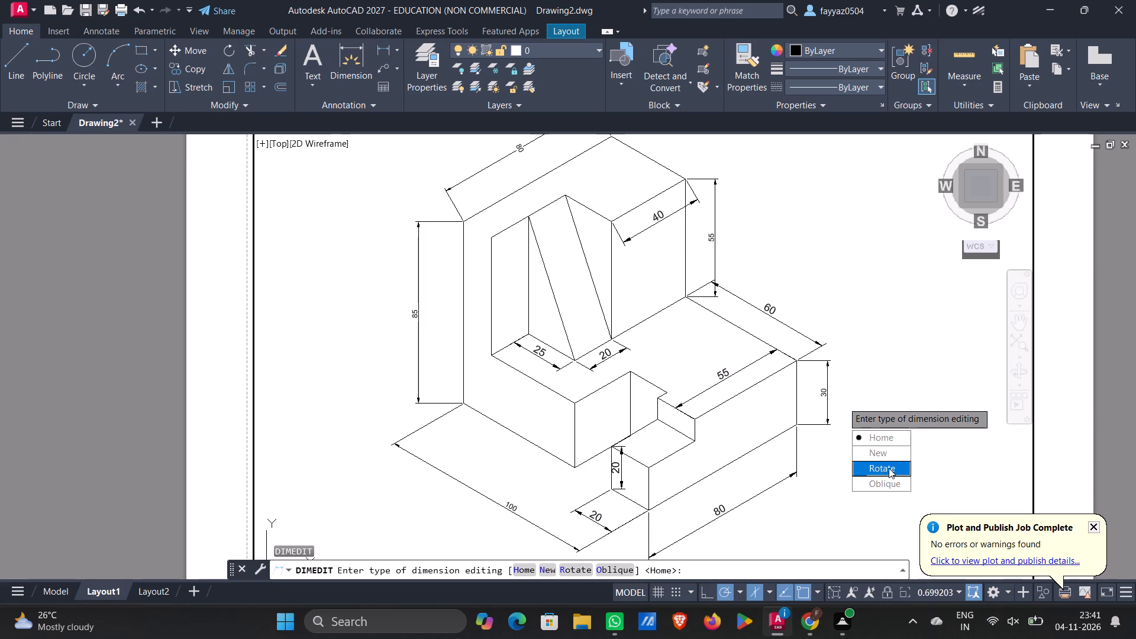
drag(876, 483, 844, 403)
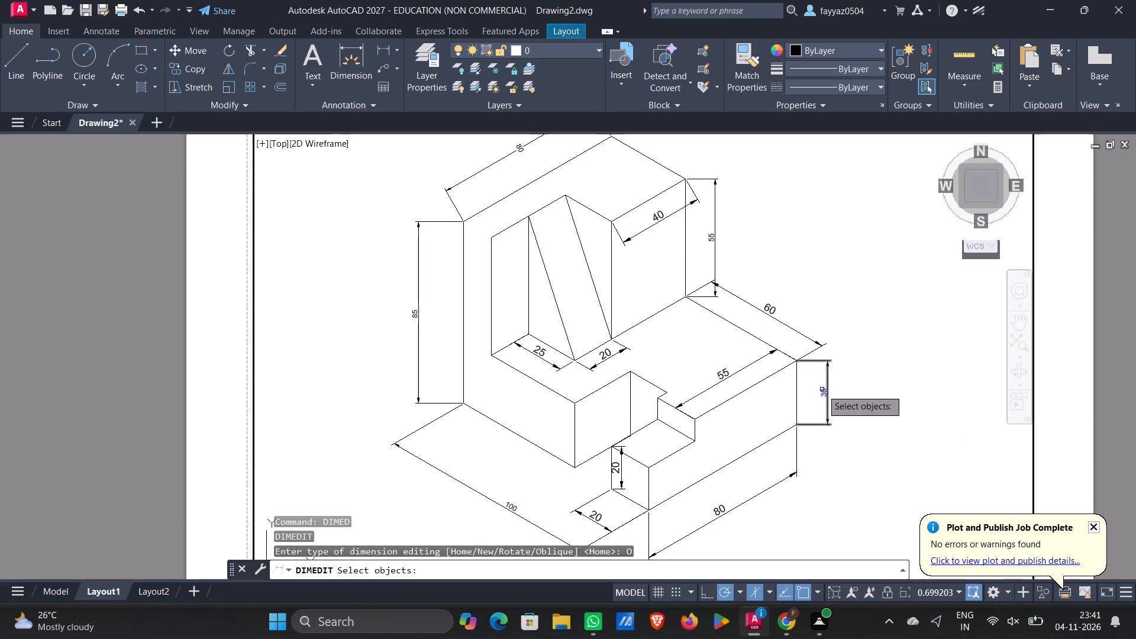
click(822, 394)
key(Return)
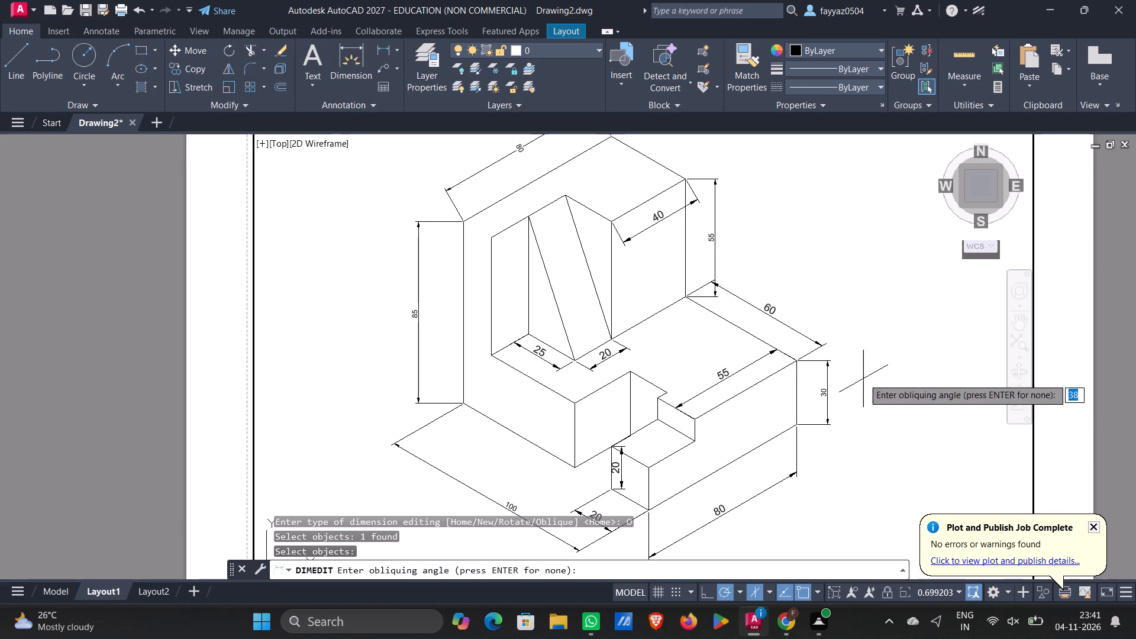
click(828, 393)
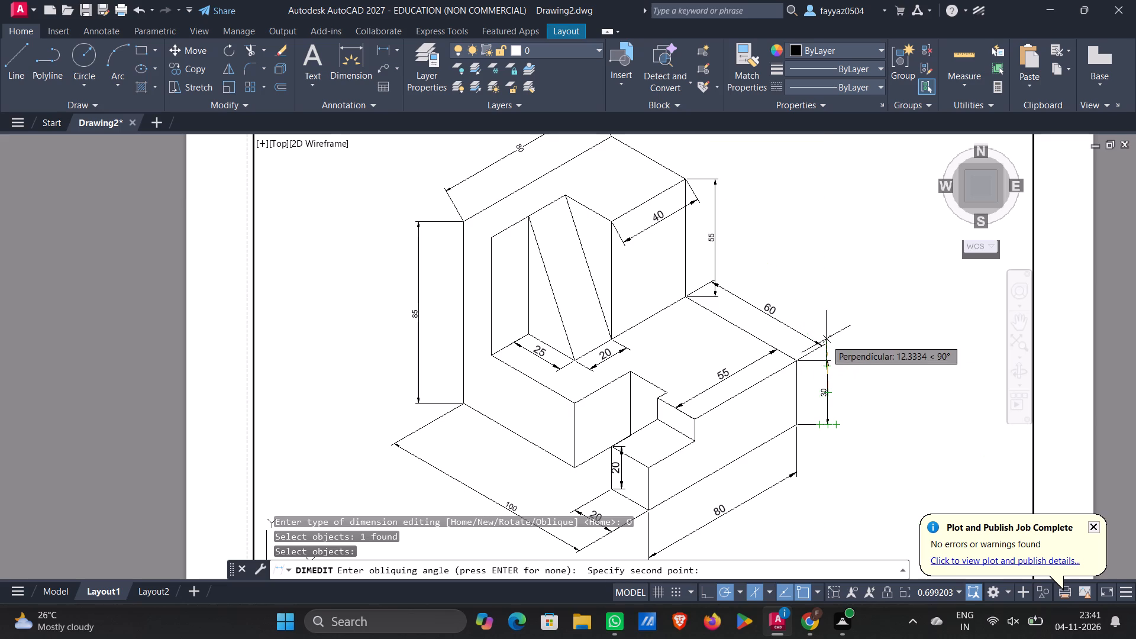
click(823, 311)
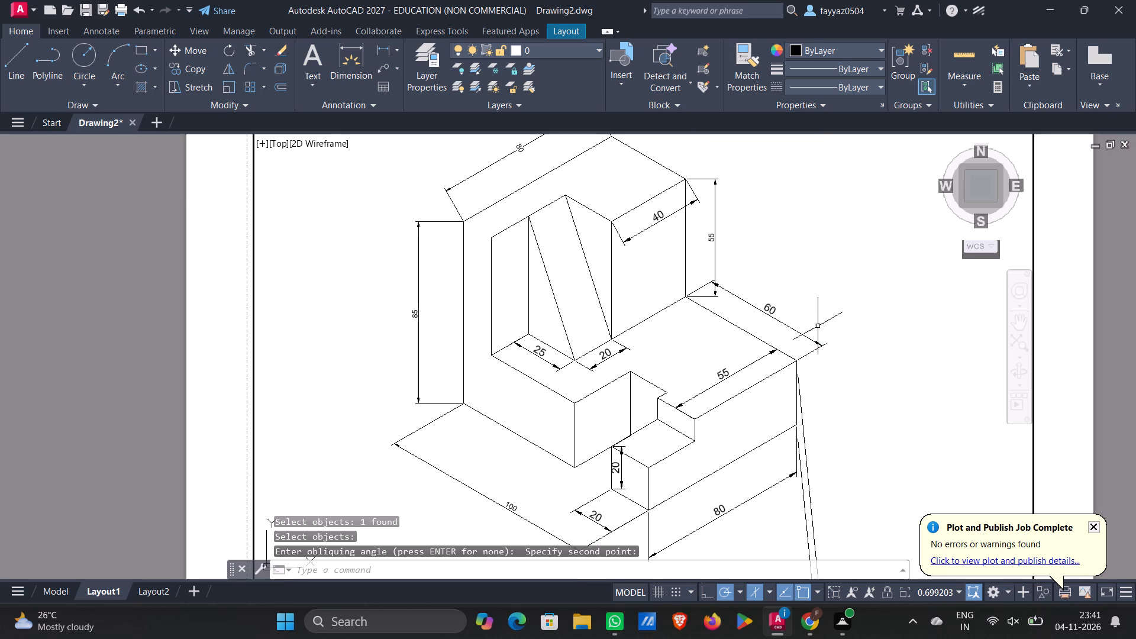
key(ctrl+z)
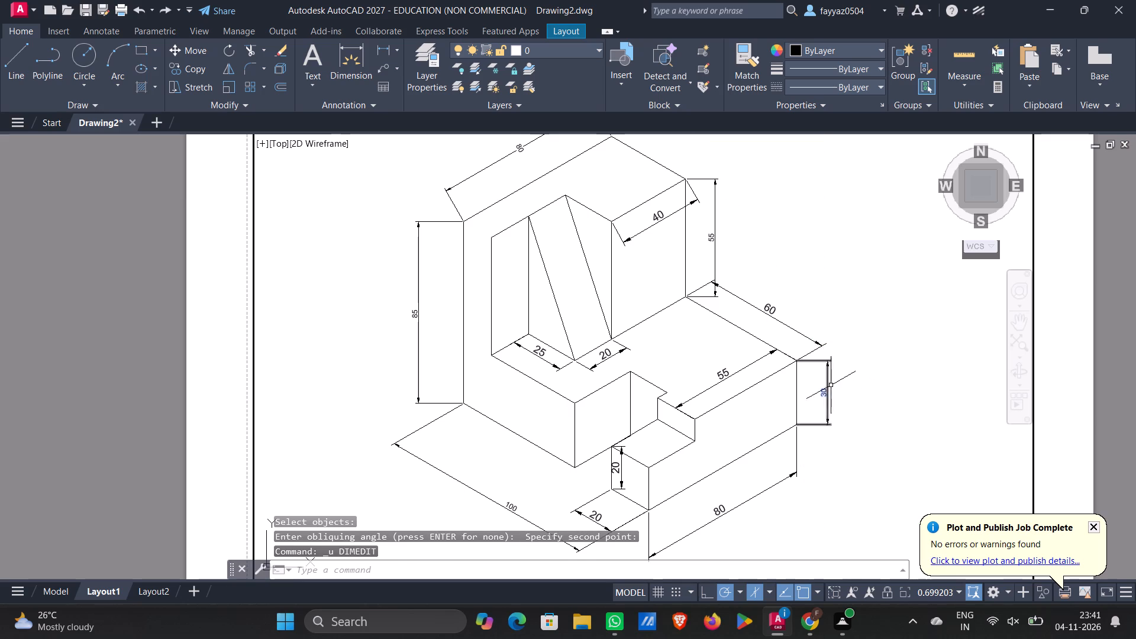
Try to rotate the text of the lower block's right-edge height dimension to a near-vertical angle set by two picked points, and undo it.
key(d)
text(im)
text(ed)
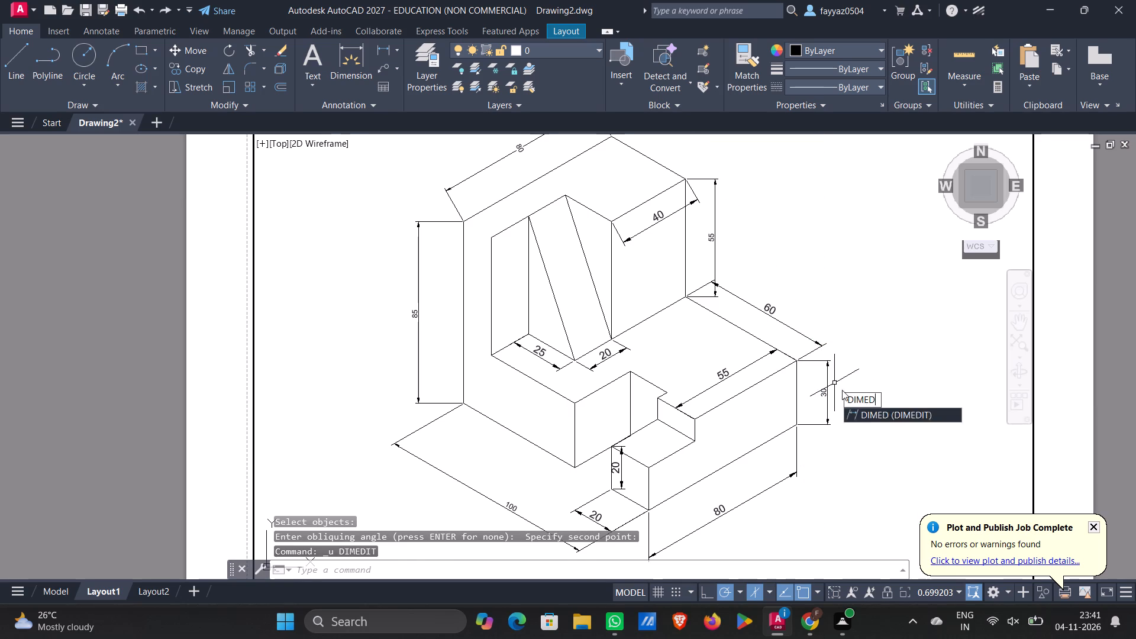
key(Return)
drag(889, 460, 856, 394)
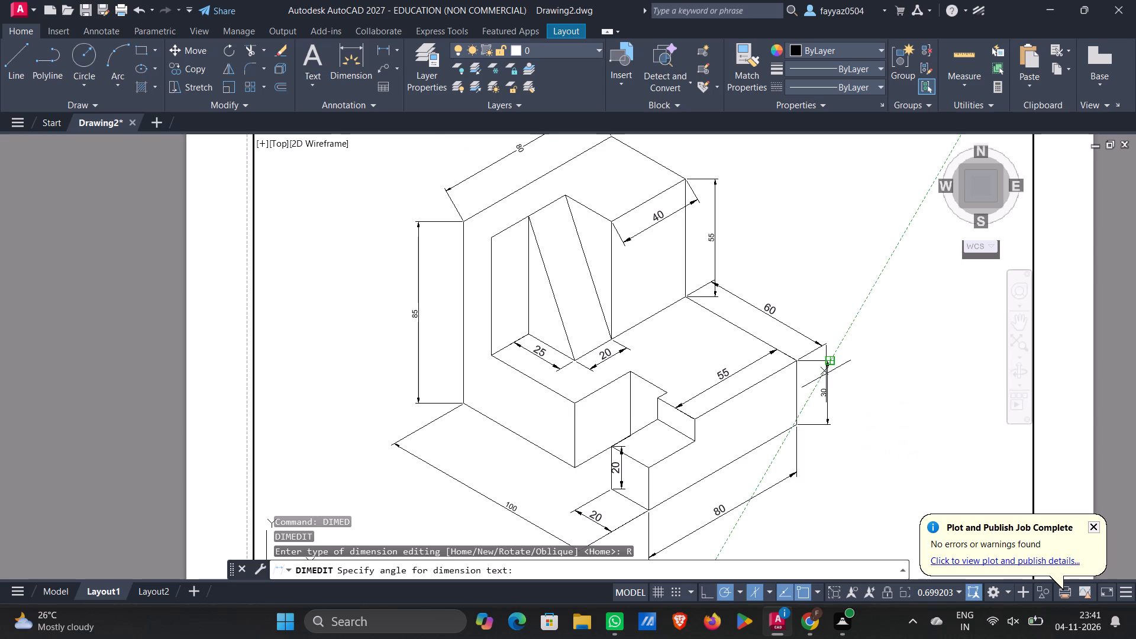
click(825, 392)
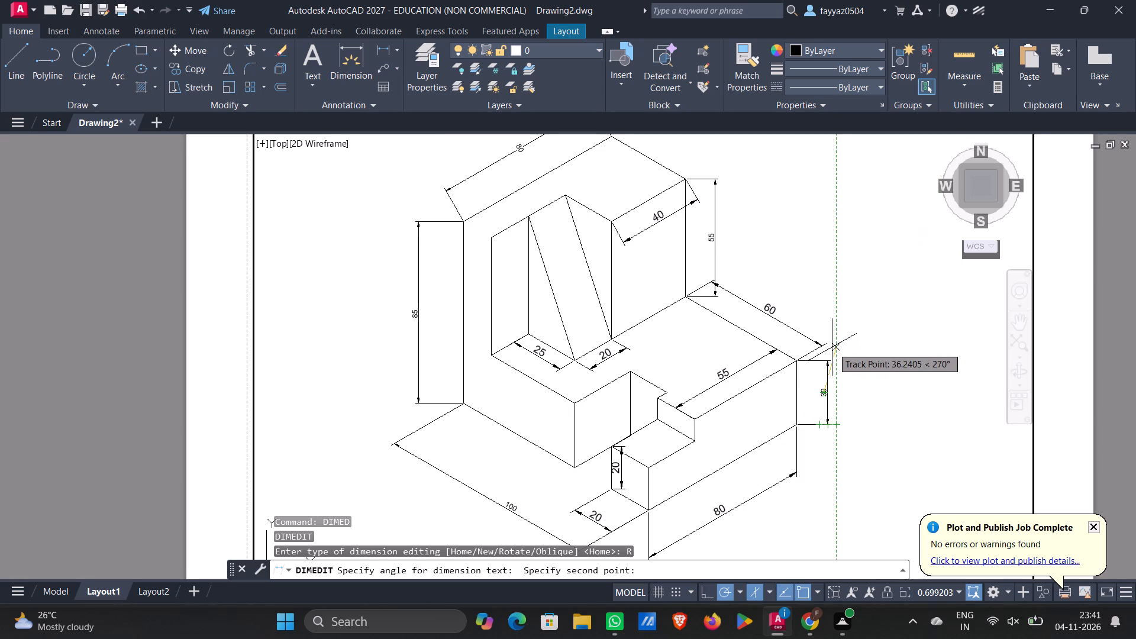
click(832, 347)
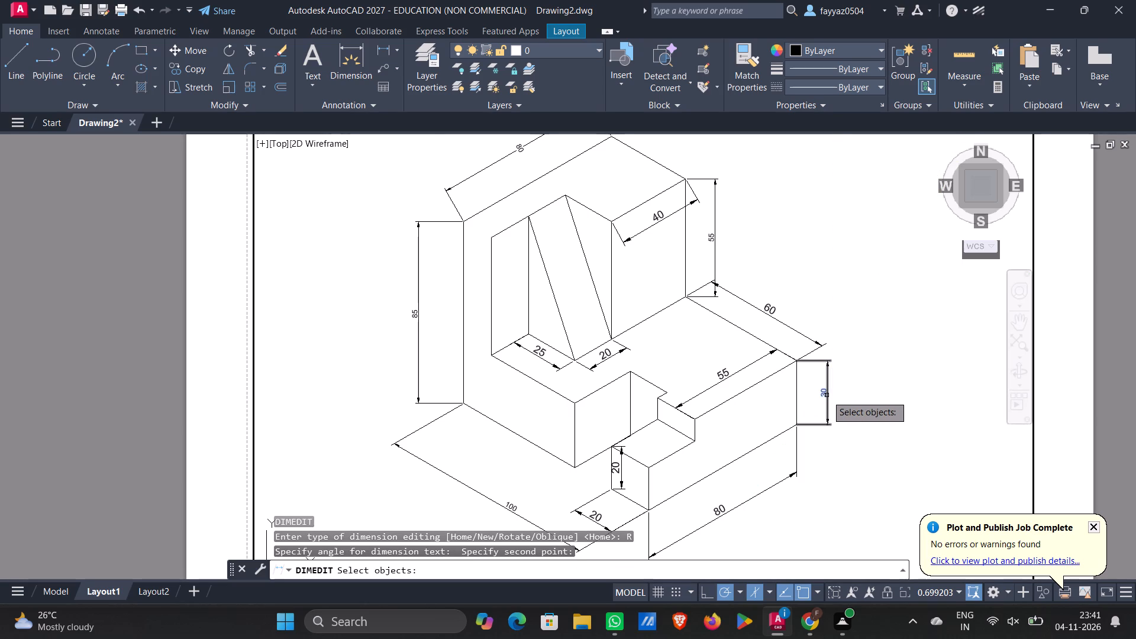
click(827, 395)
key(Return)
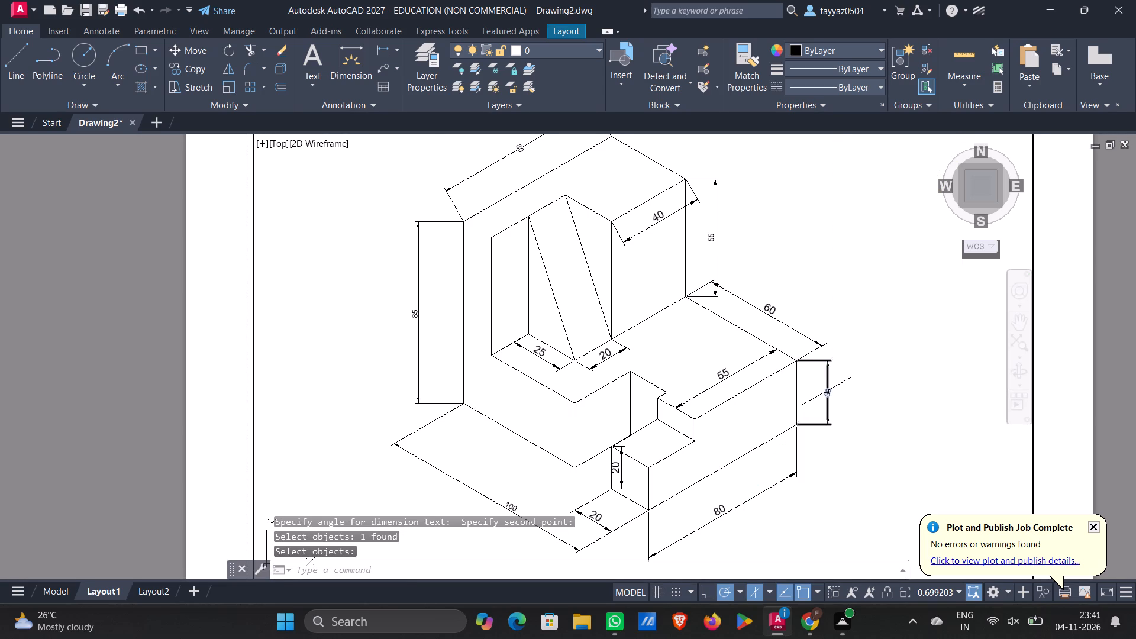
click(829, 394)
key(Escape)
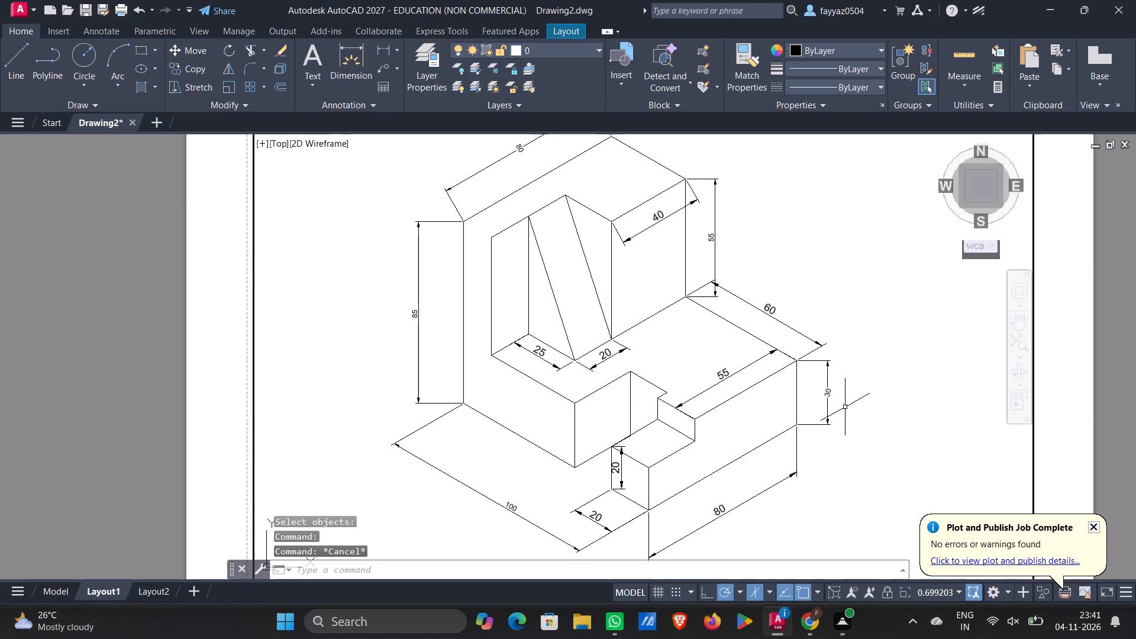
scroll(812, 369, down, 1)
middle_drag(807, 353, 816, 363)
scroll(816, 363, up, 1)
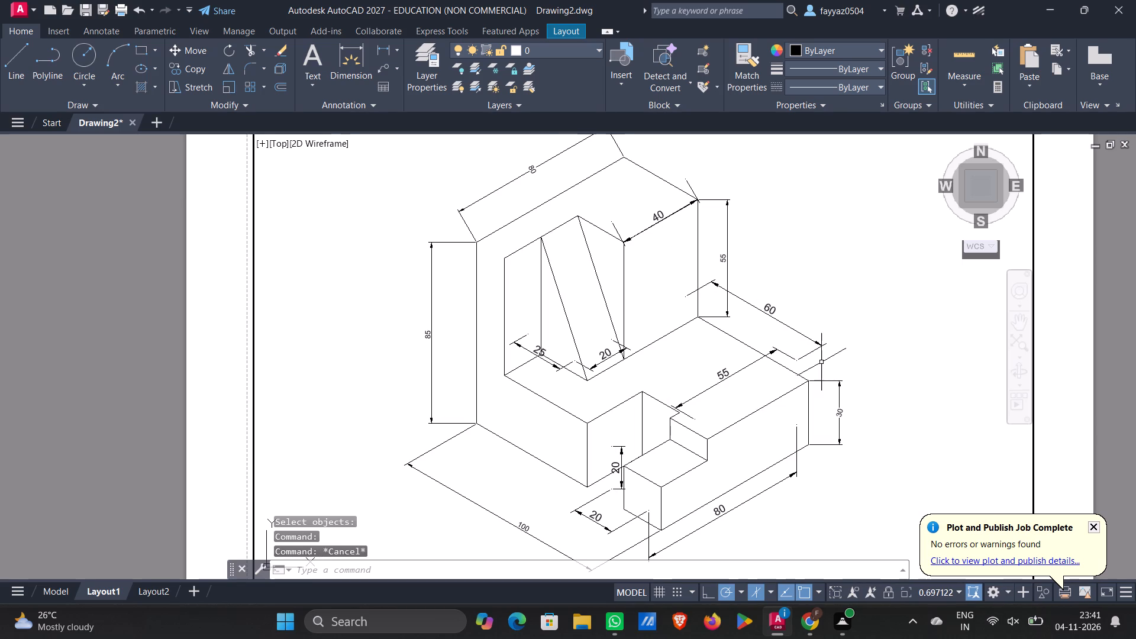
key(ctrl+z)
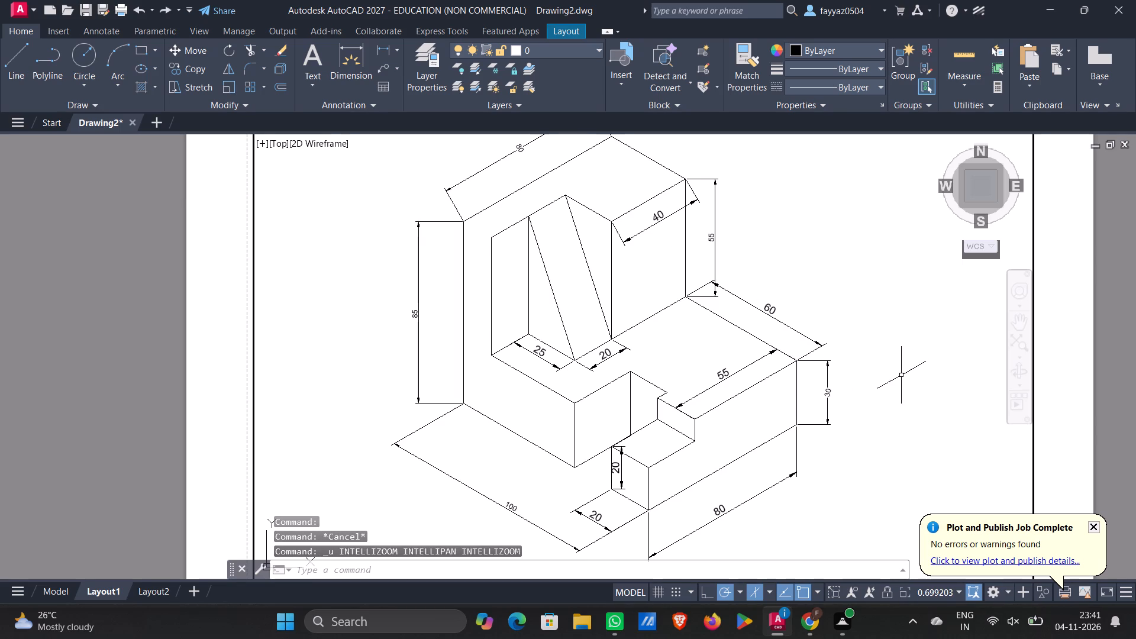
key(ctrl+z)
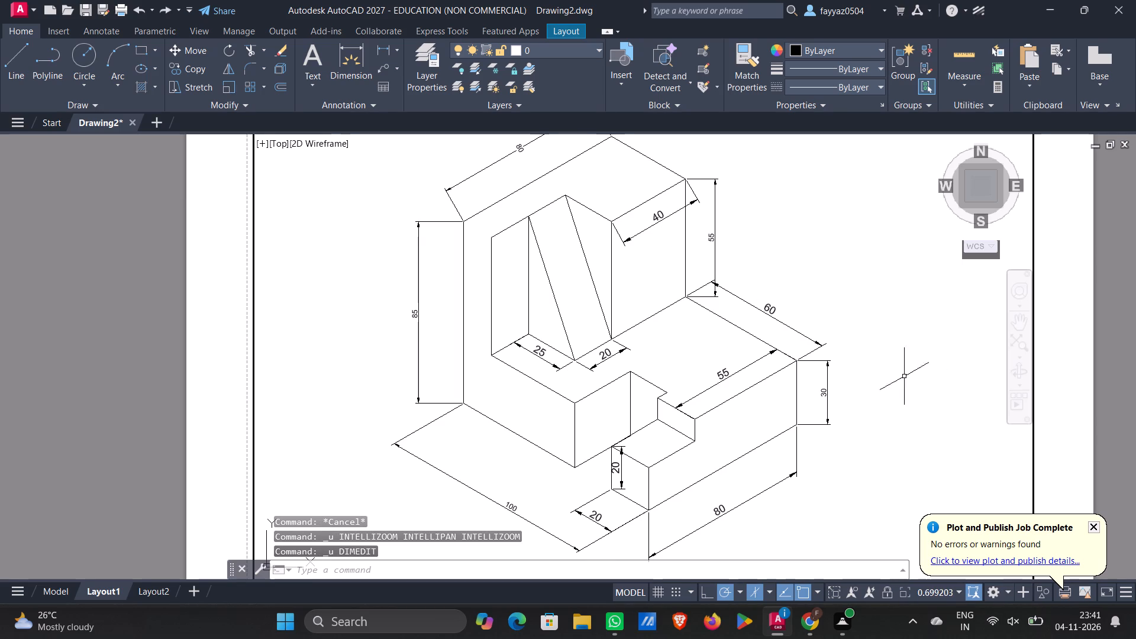
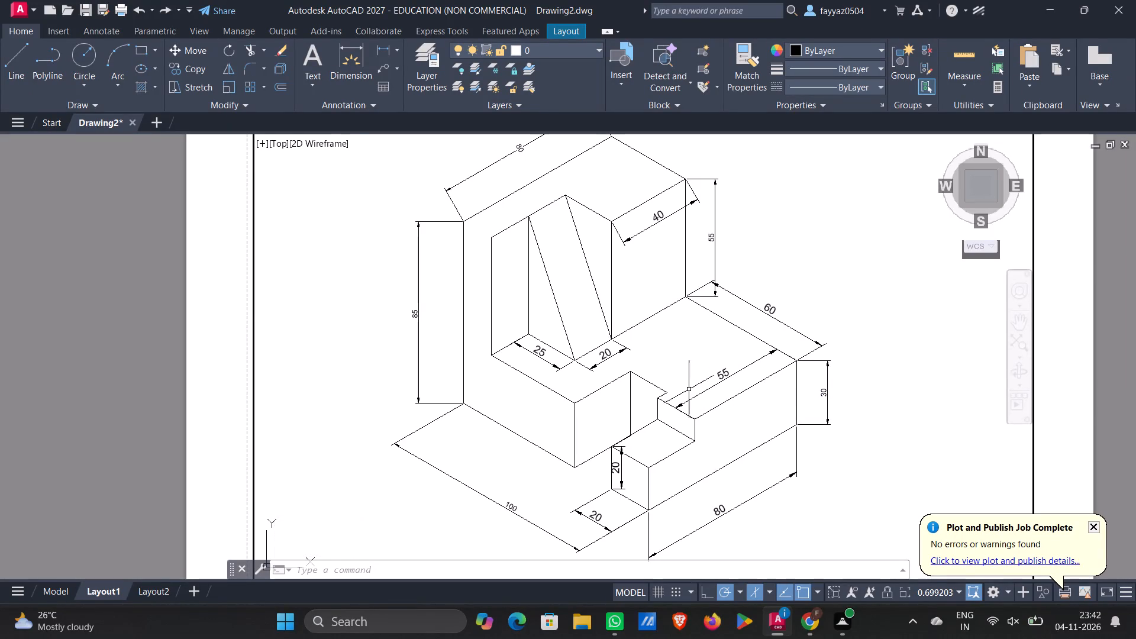
Add an aligned dimension to the short edge at the inner corner of the notch, with its dimension line above the edge.
text(da)
key(l)
key(Return)
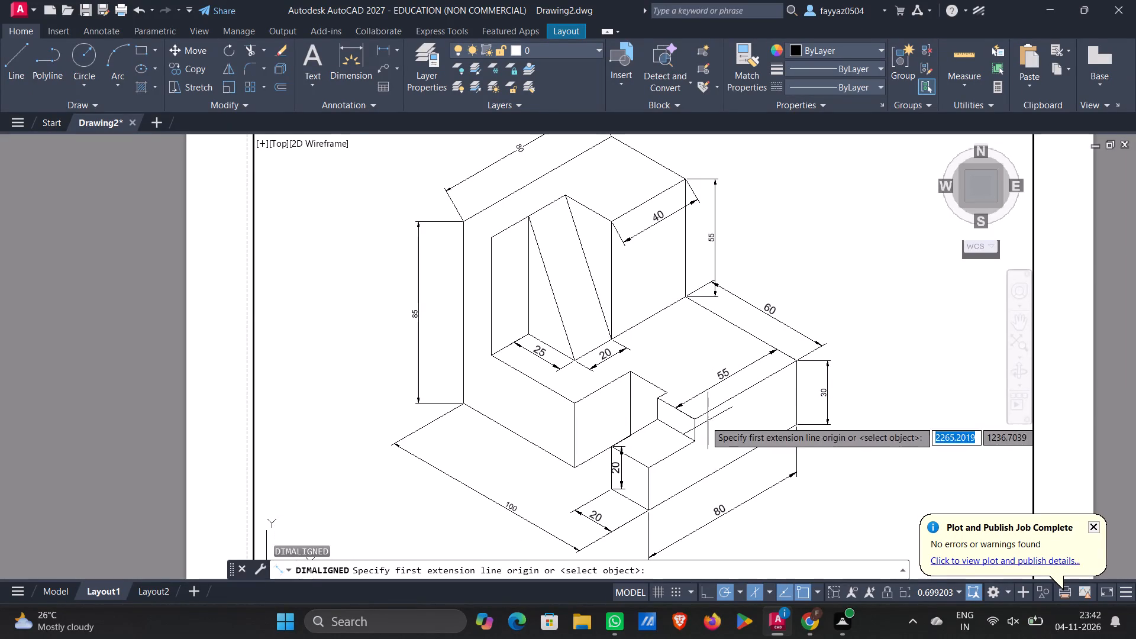
click(660, 401)
click(669, 394)
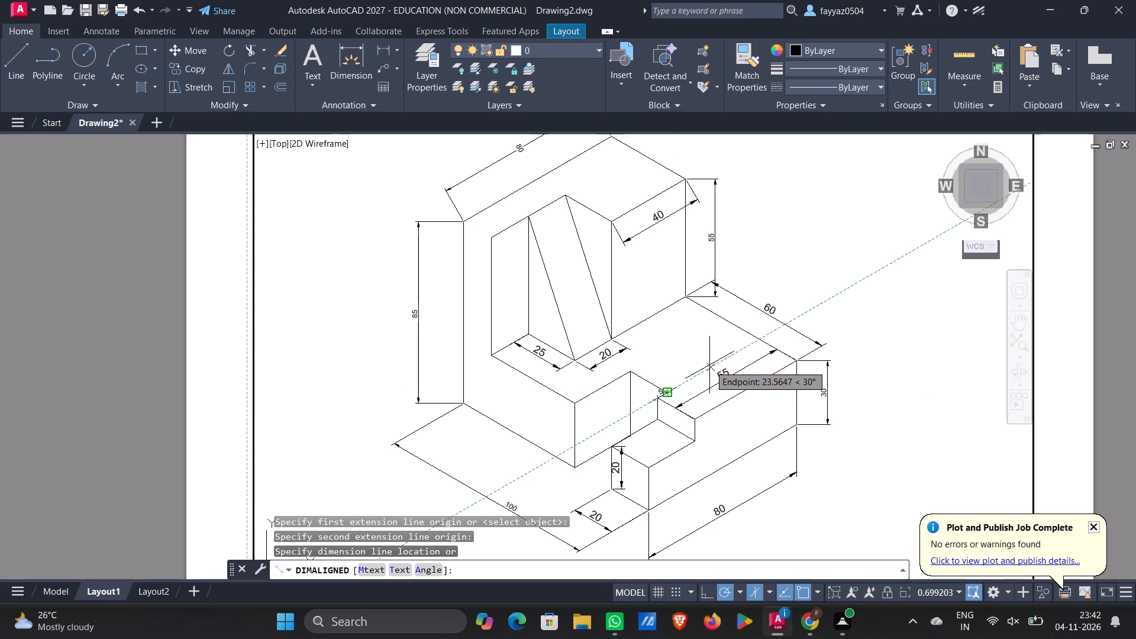
click(689, 365)
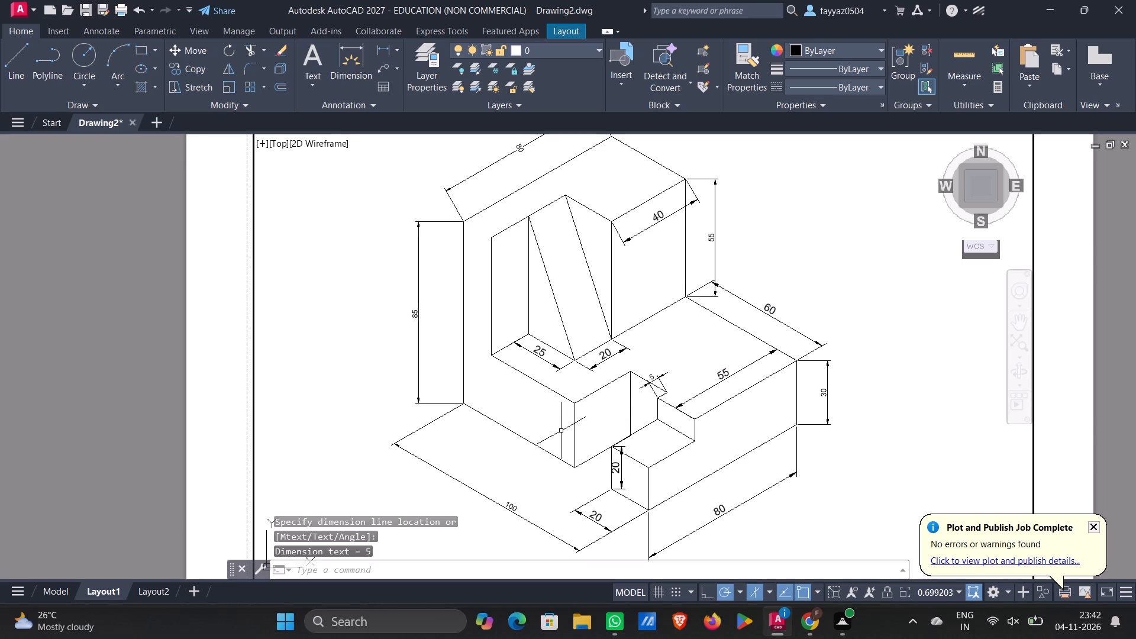
Add an aligned dimension along the raised left block's front top edge, with its dimension line just below the edge on the front face.
key(d)
key(a)
key(l)
key(Return)
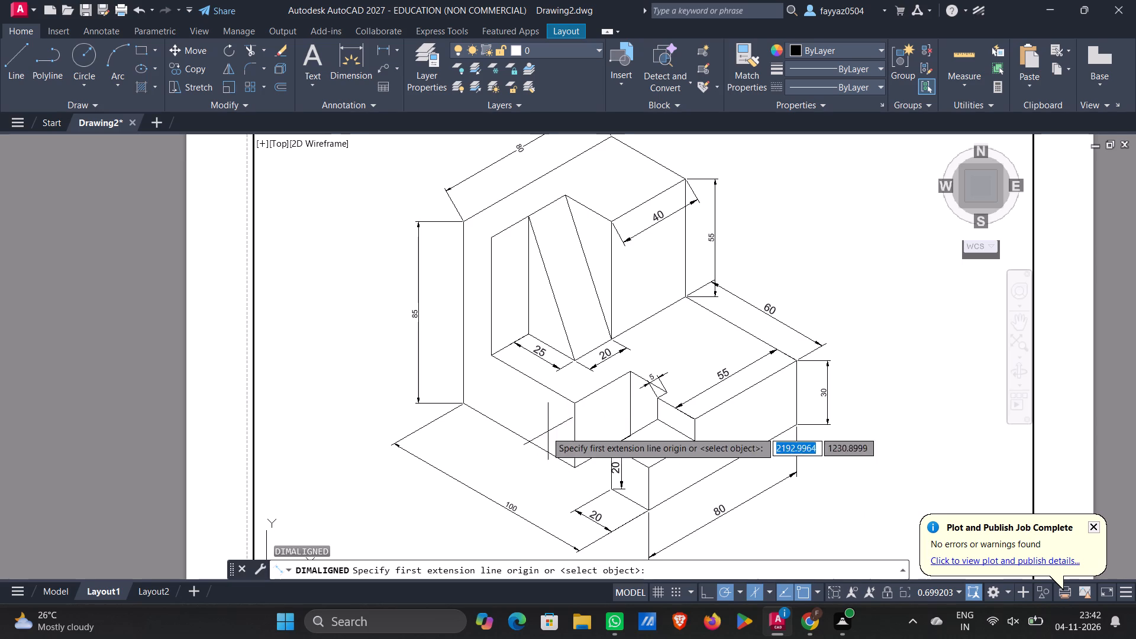
click(495, 357)
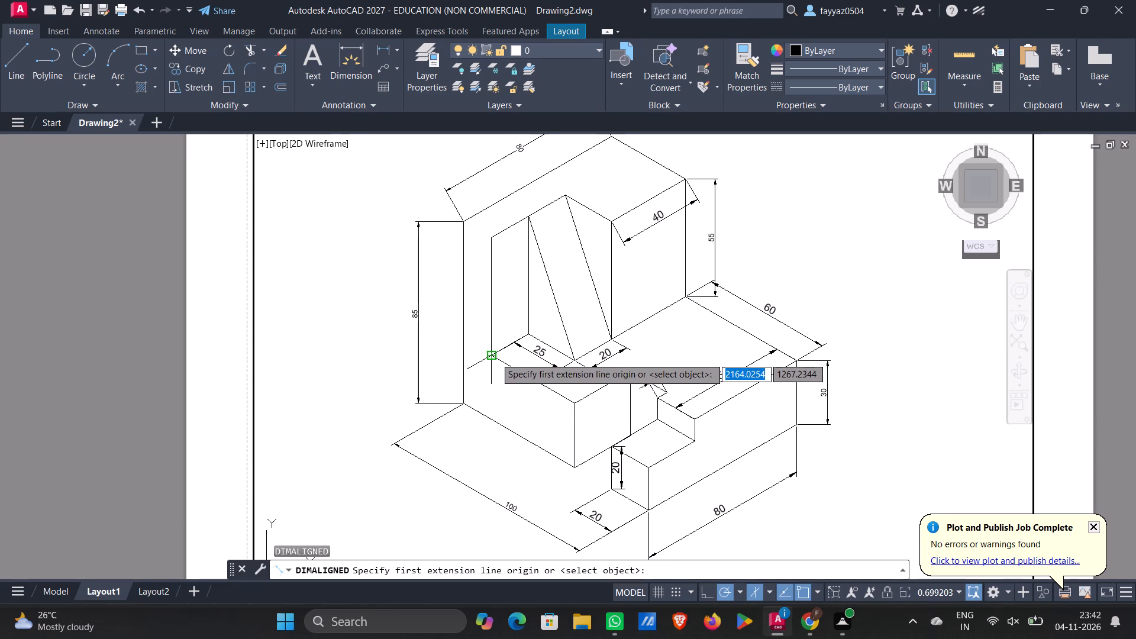
click(575, 405)
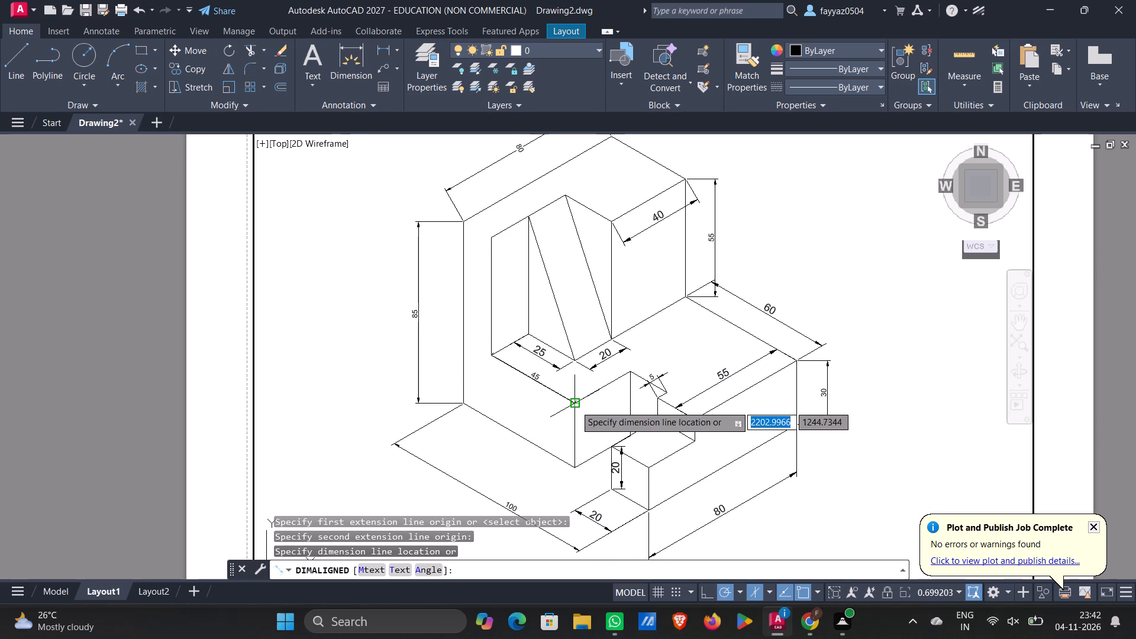
click(559, 418)
Oblique the left block's front top edge dimension along a vertical direction set by two picked points.
key(d)
key(i)
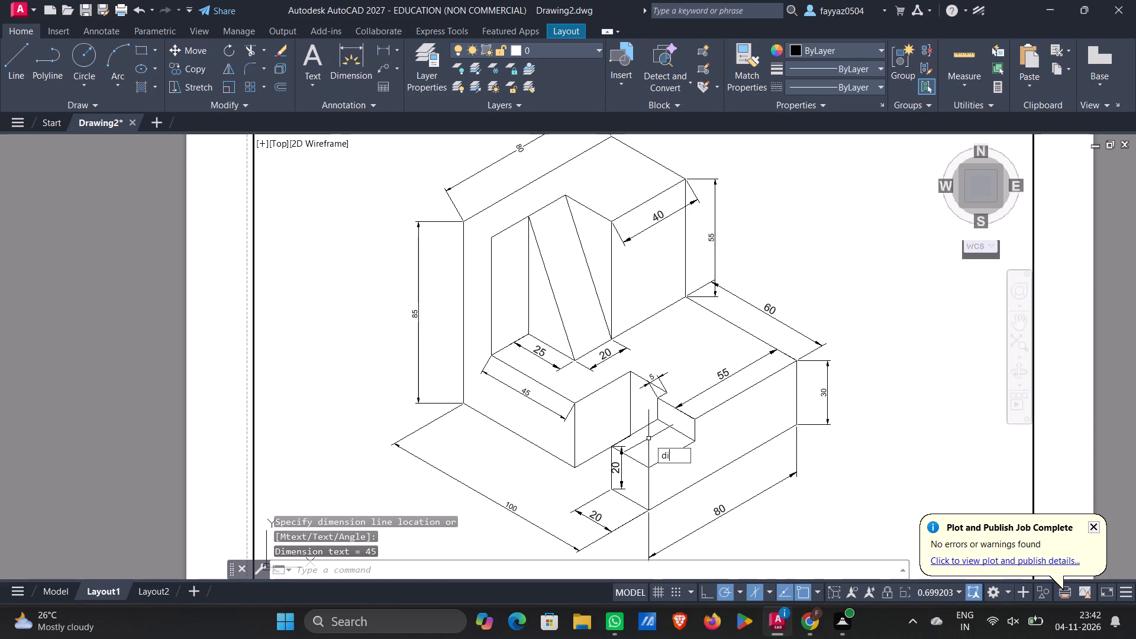
key(m)
text(ed)
key(Return)
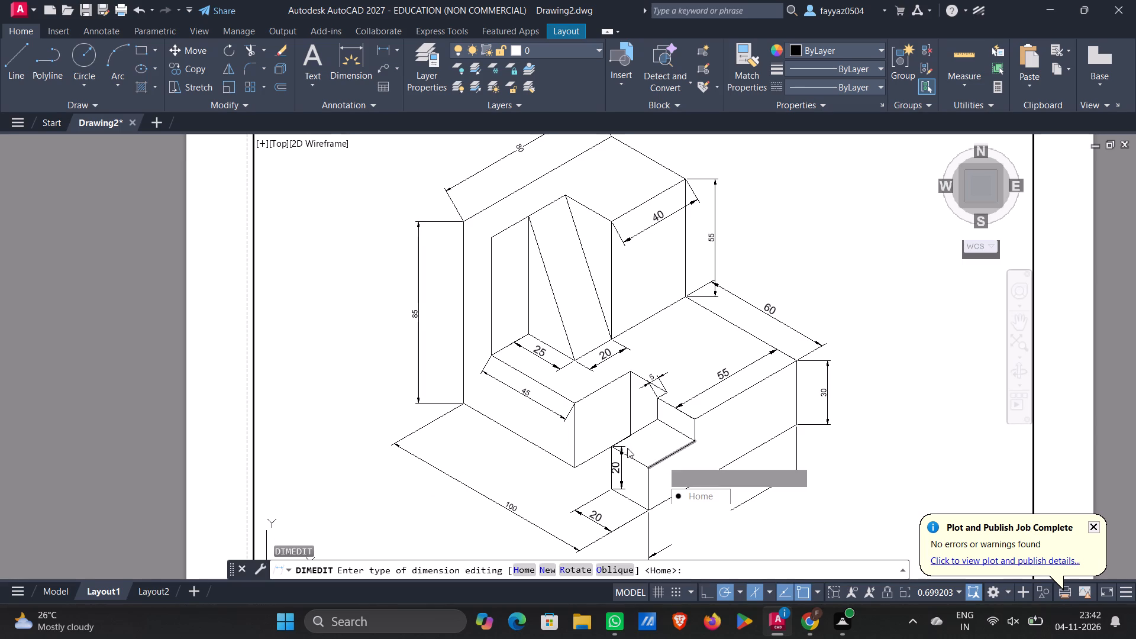
drag(688, 536, 662, 460)
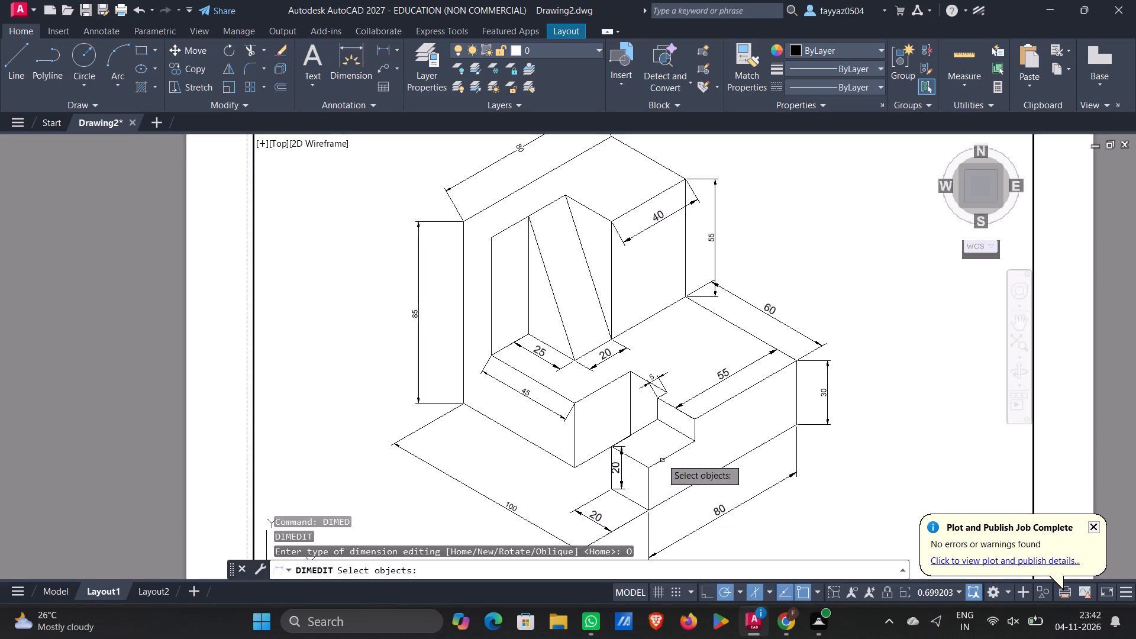
click(528, 397)
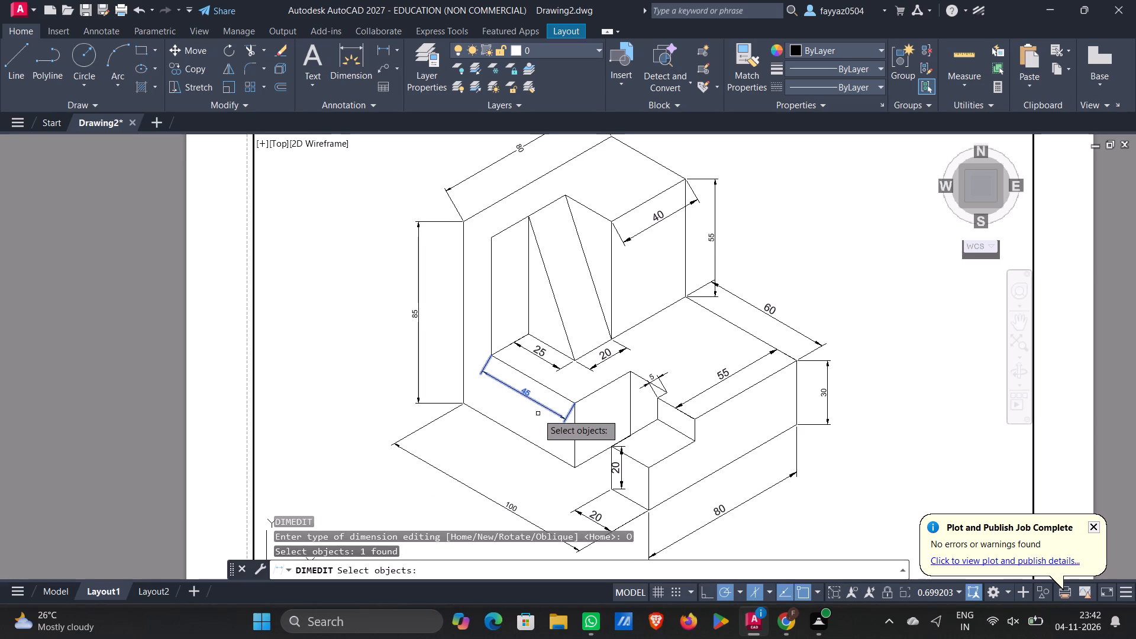
key(Return)
click(522, 396)
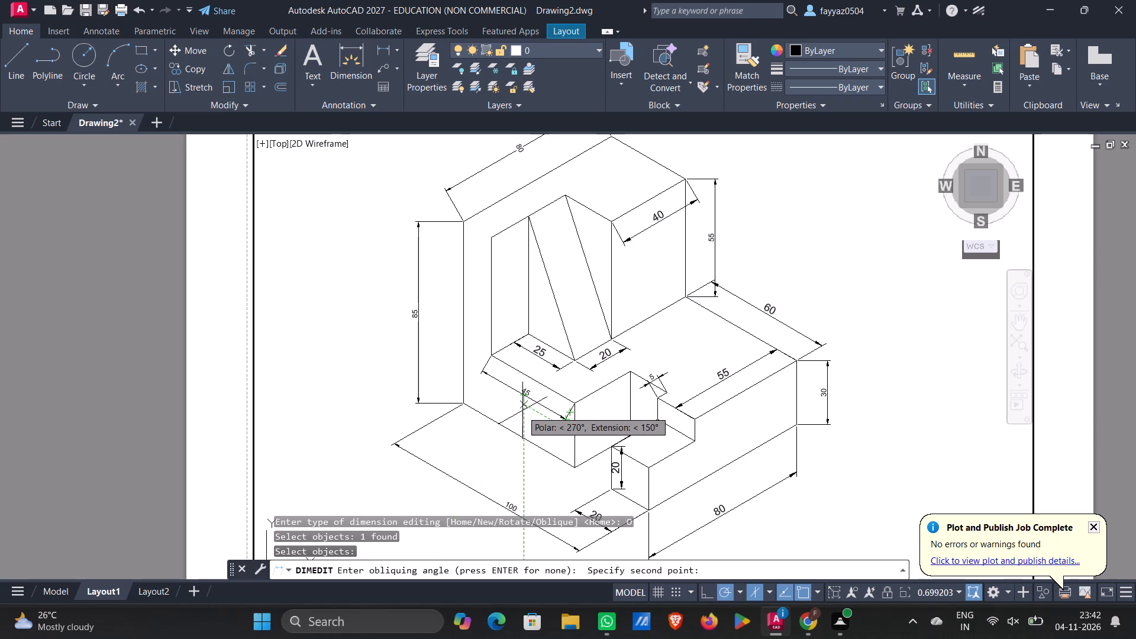
click(525, 412)
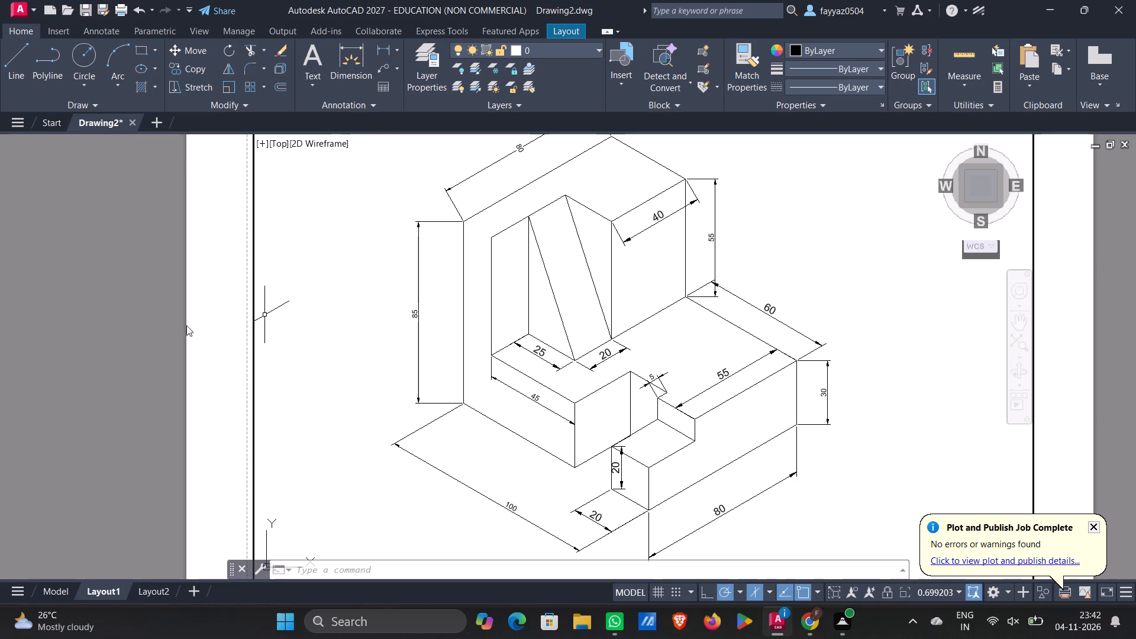
Leave the viewport for paper space and check the dimensioned isometric view on the sheet.
double_click(118, 325)
scroll(492, 350, down, 1)
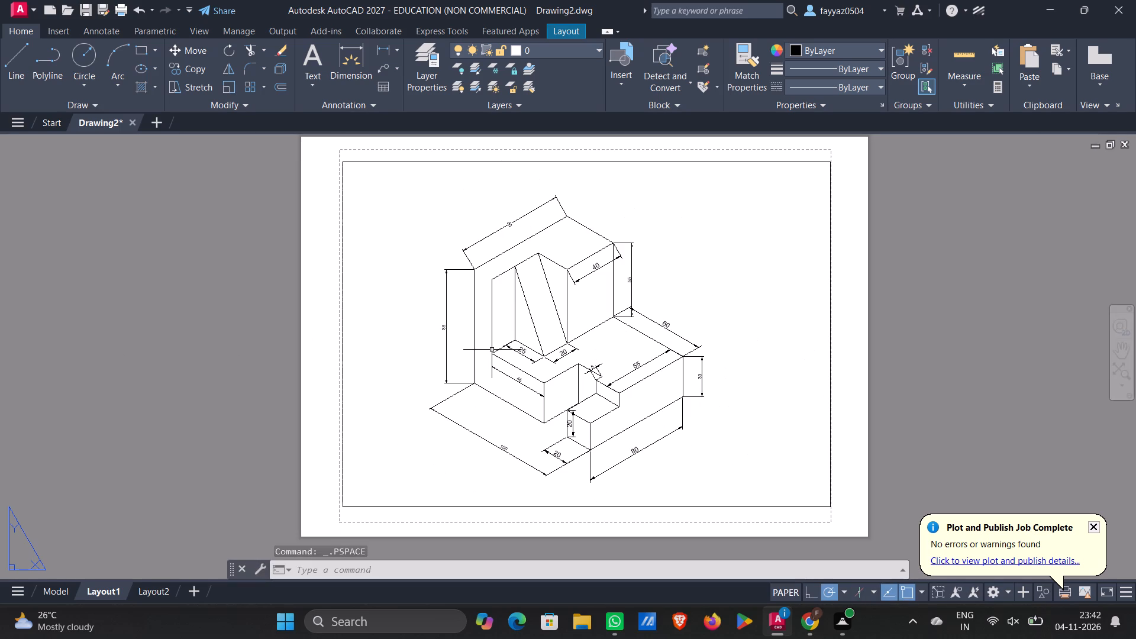
middle_drag(644, 339, 635, 353)
scroll(614, 346, up, 1)
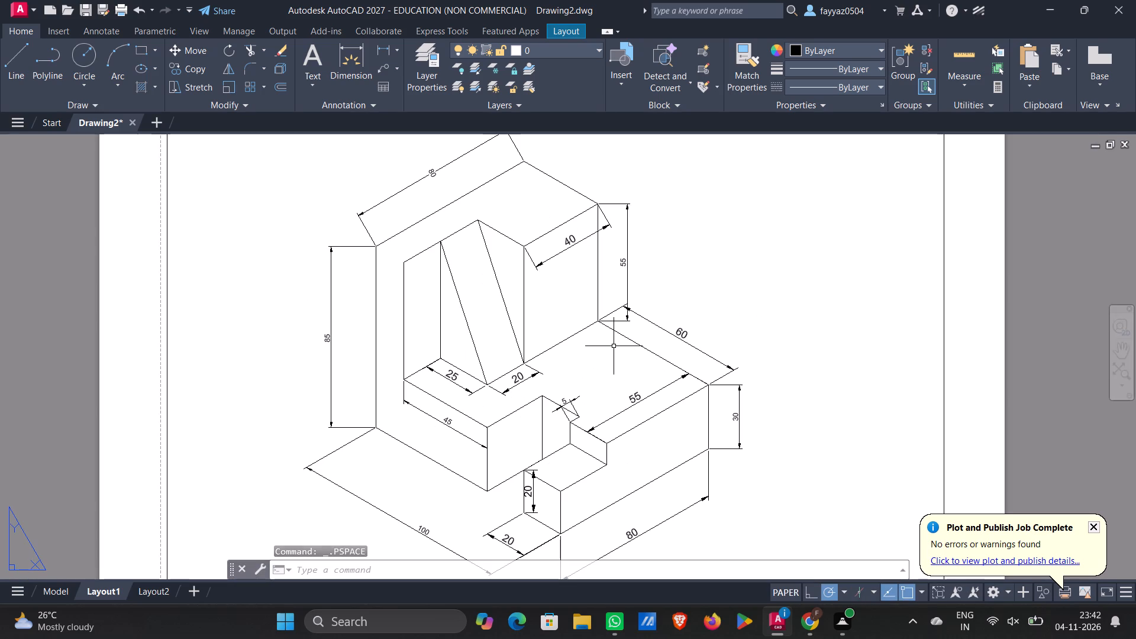
scroll(614, 346, down, 1)
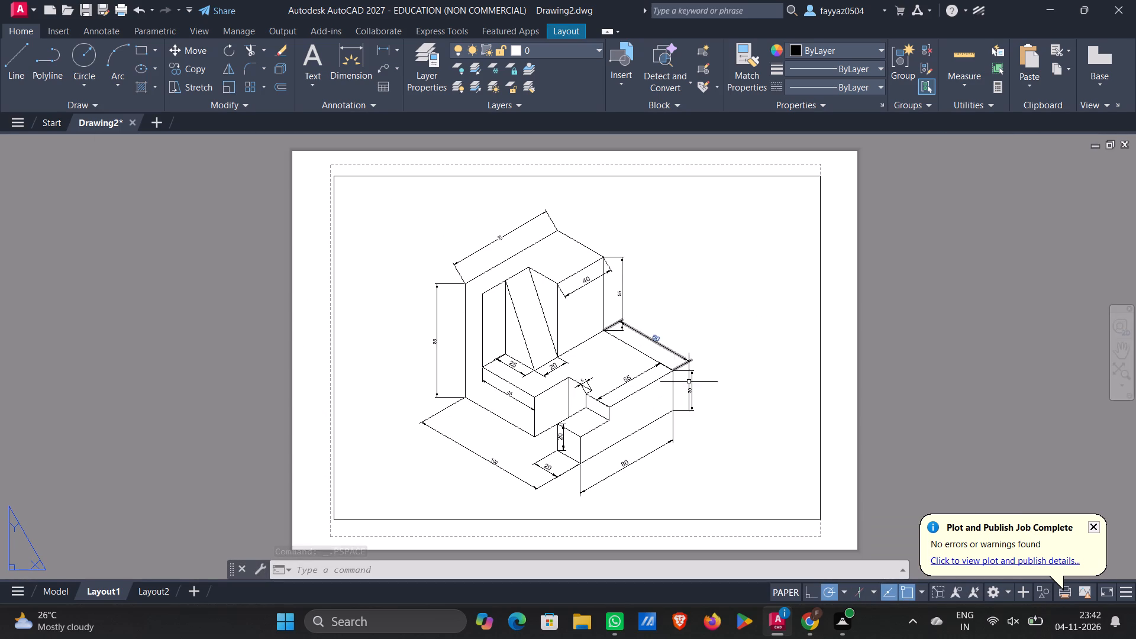
Save the drawing in Documents under the file name "Stepped L- Bracket" as an AutoCAD 2018 Drawing.
key(ctrl+s)
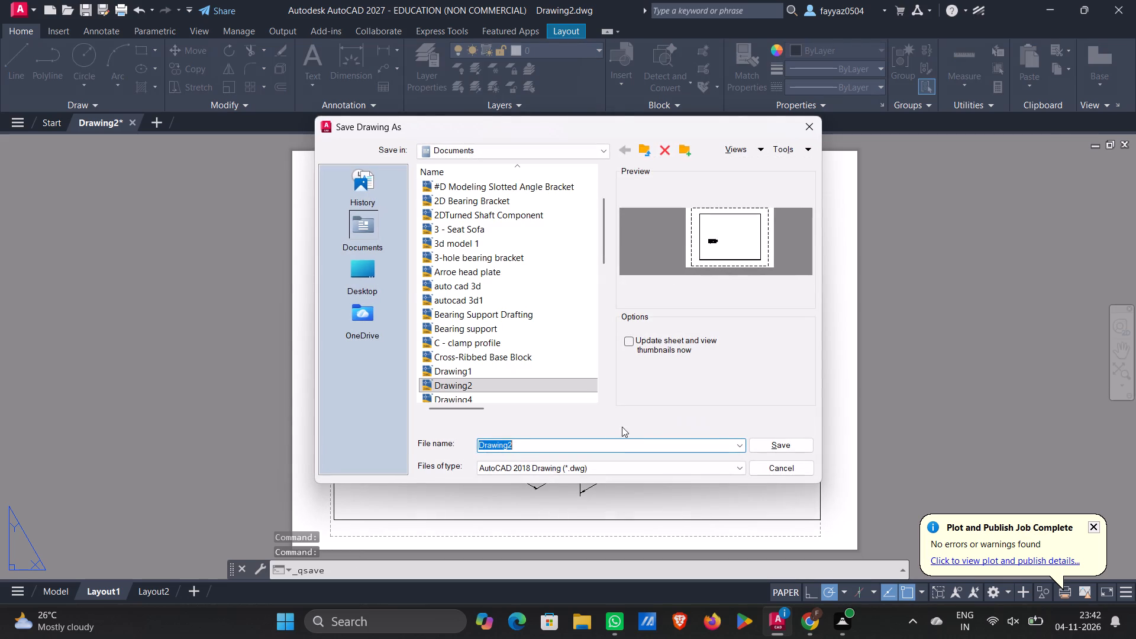
click(583, 449)
key(BackSpace)
key(BackSpace)
key(BackSpace)
key(BackSpace)
key(BackSpace)
key(BackSpace)
key(BackSpace)
key(BackSpace)
key(BackSpace)
key(BackSpace)
key(BackSpace)
key(BackSpace)
key(BackSpace)
key(BackSpace)
key(BackSpace)
key(BackSpace)
key(BackSpace)
key(BackSpace)
key(BackSpace)
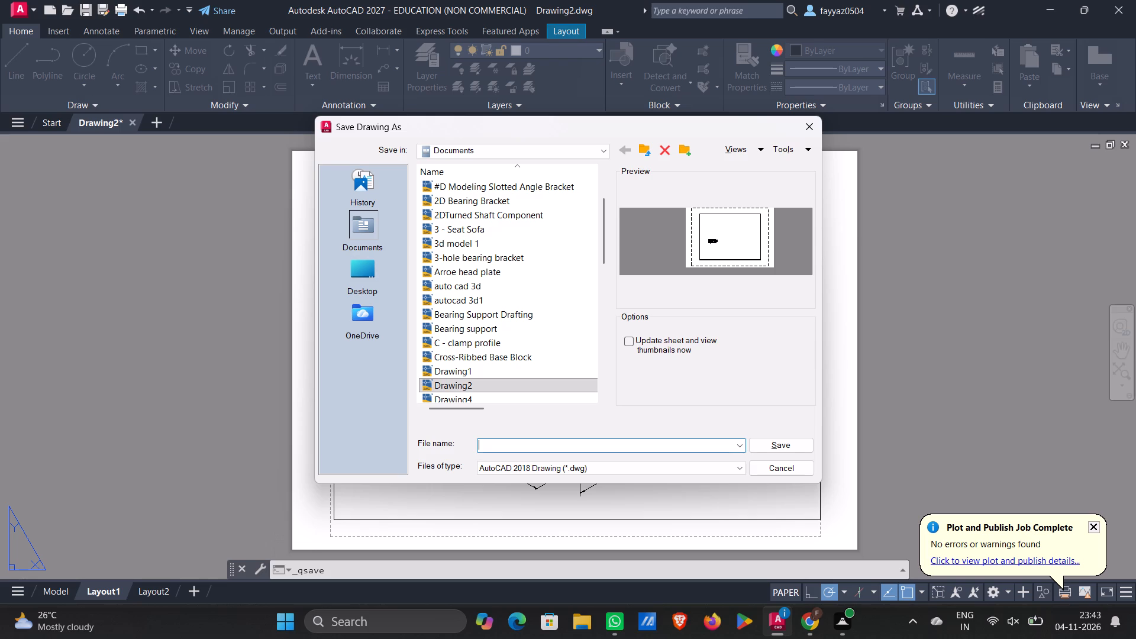
text(Ste)
text(pp)
text(ed)
key(space)
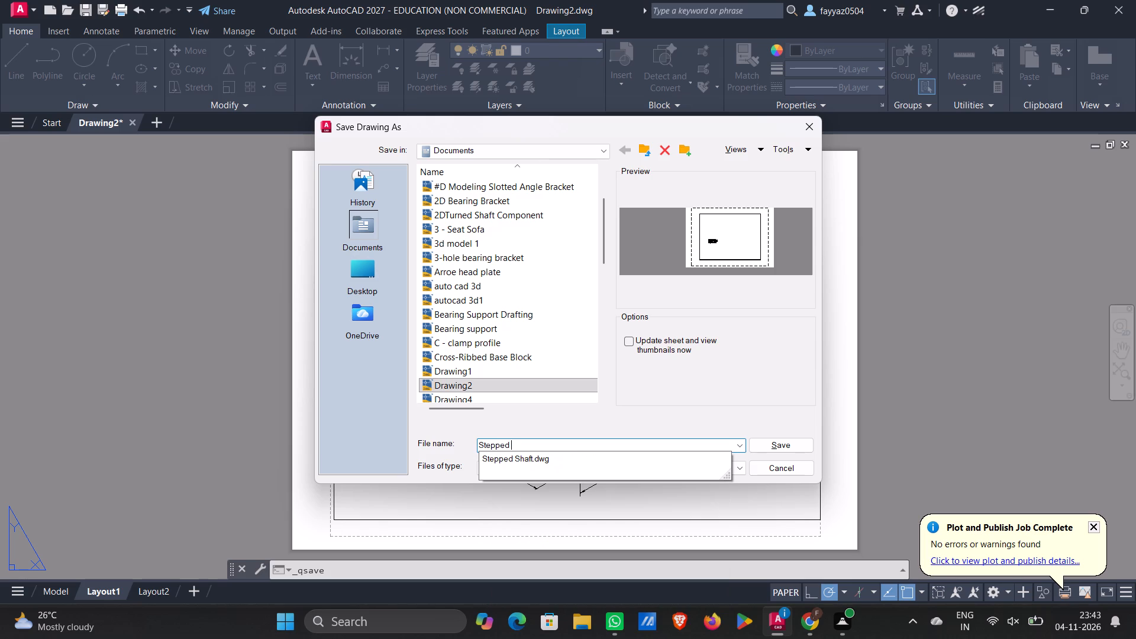
key(shift+l)
text(- Bracket)
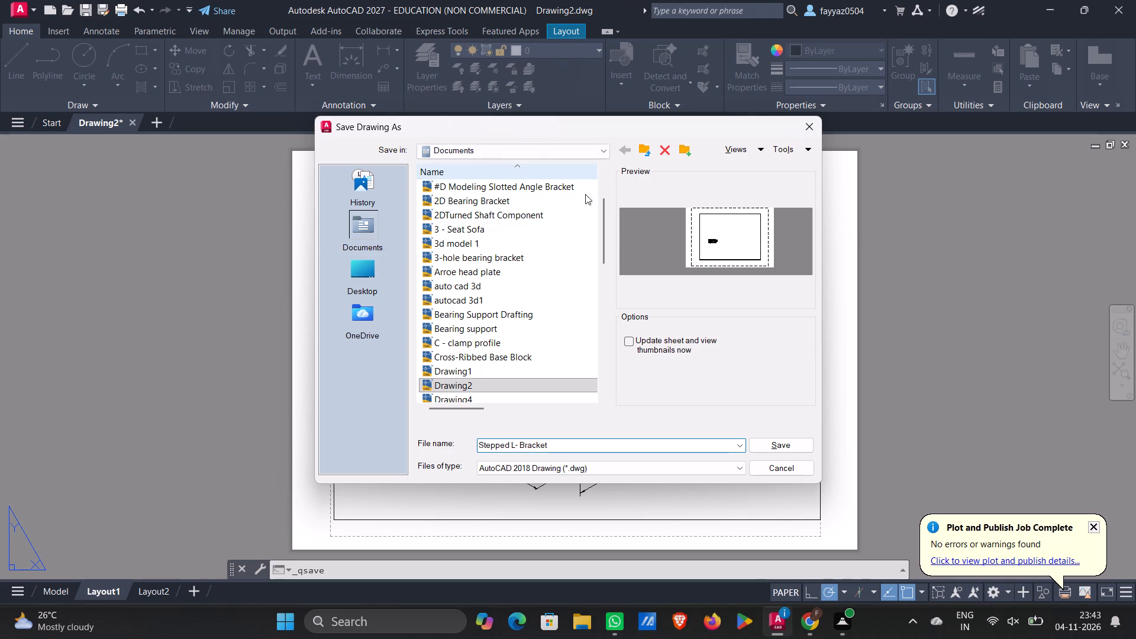
click(782, 446)
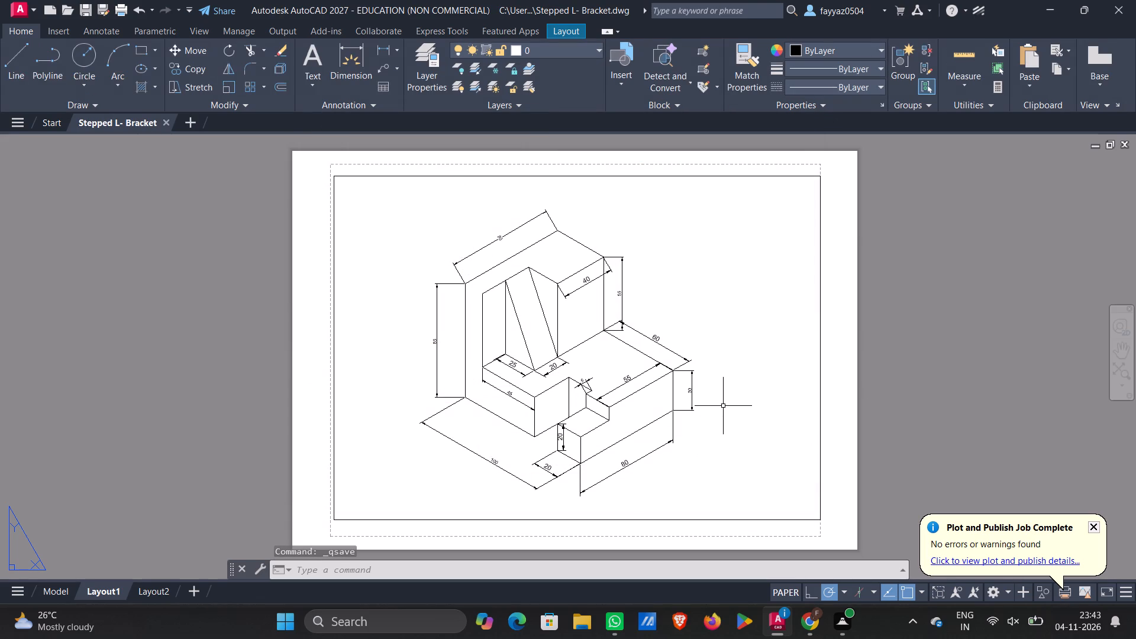
Plot Layout1 with DWG To PDF.pc3 to Documents as "Stepped L- Bracket-Layout1.pdf", and put the opened PDF window away.
text(plot)
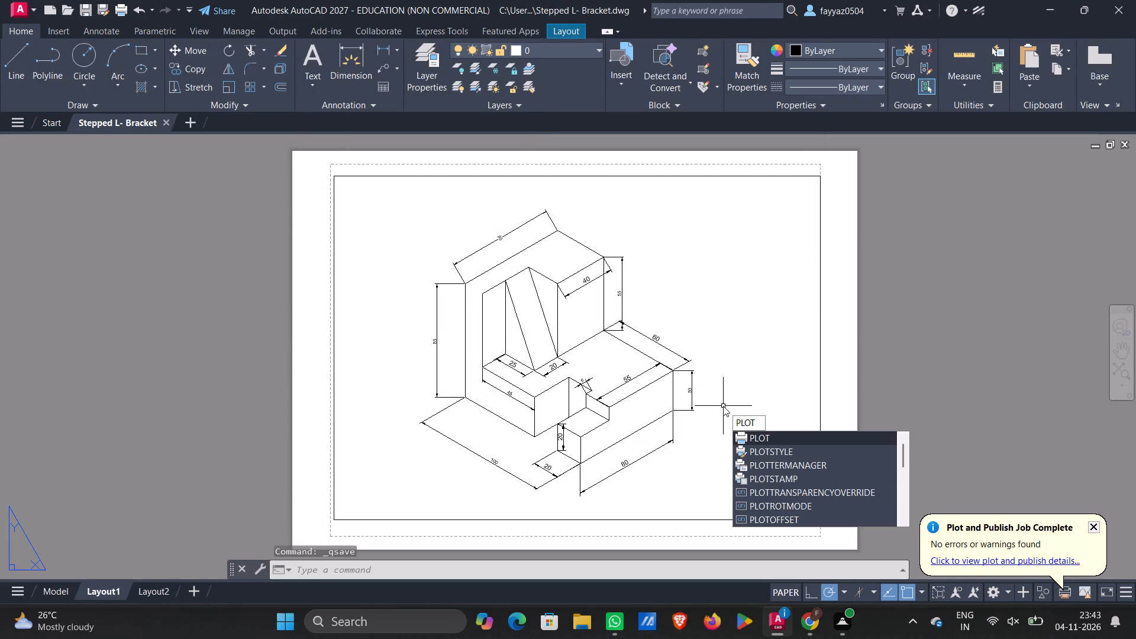
key(Return)
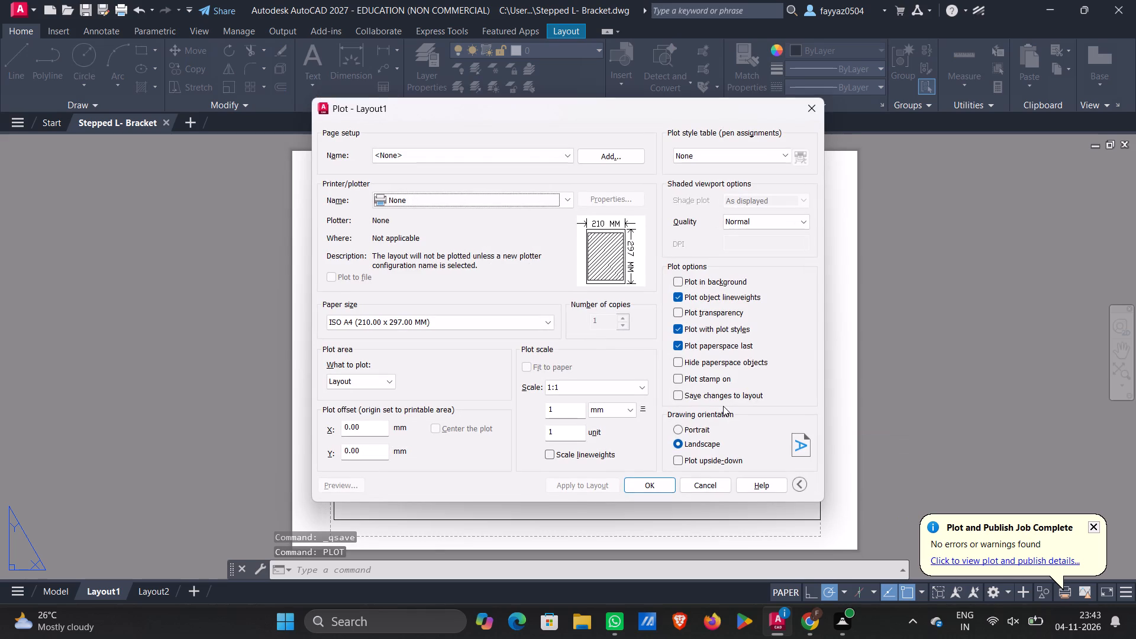
click(560, 204)
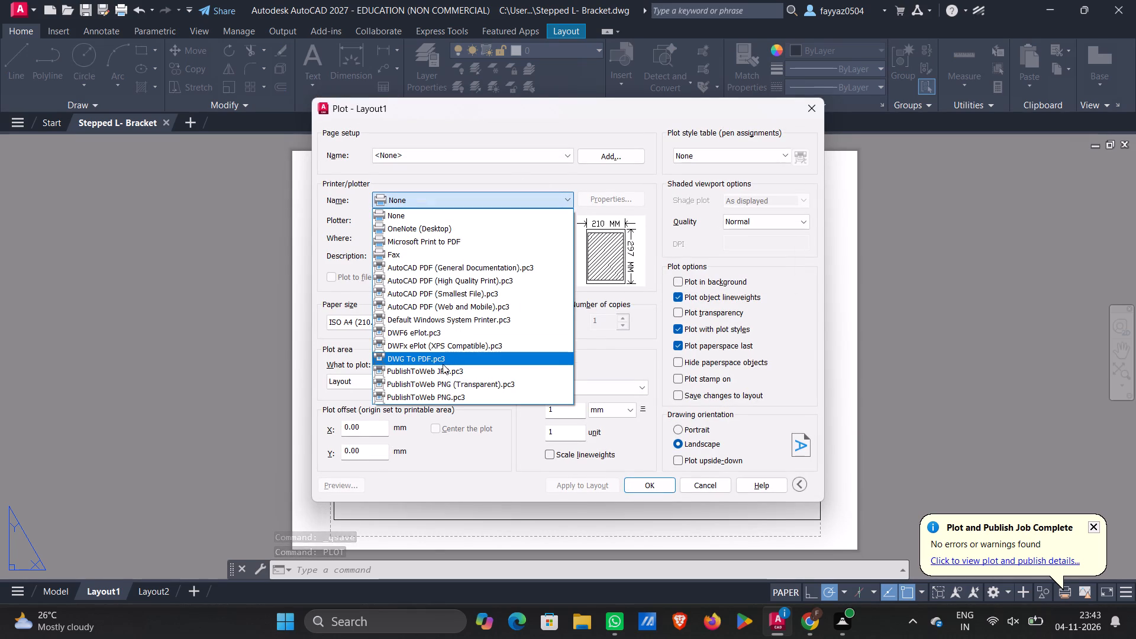
click(443, 364)
click(644, 486)
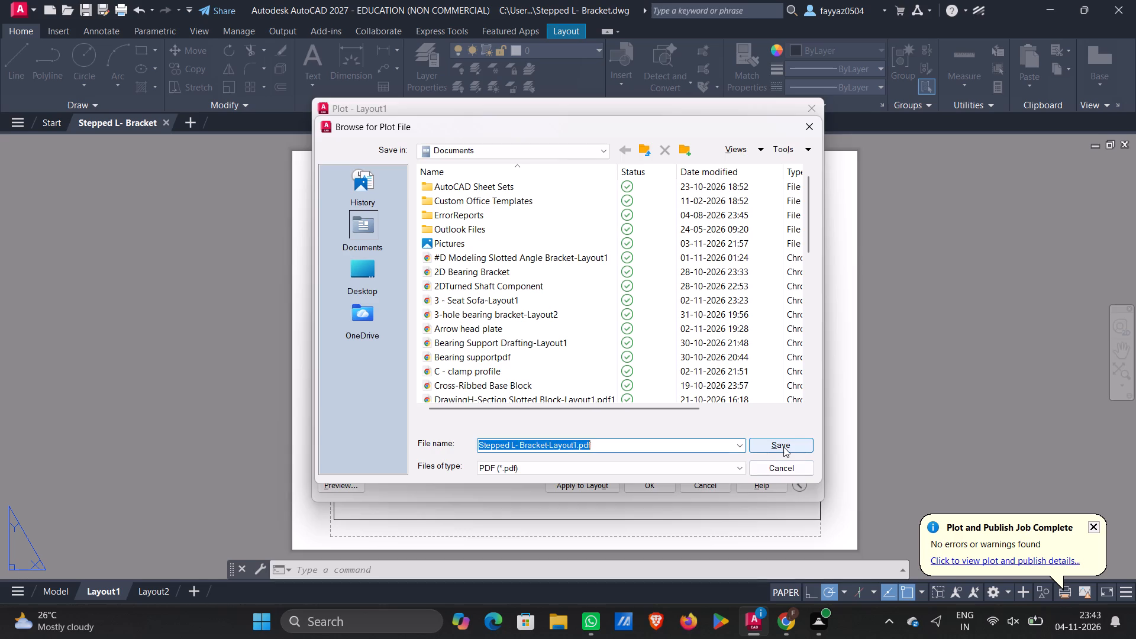
click(783, 447)
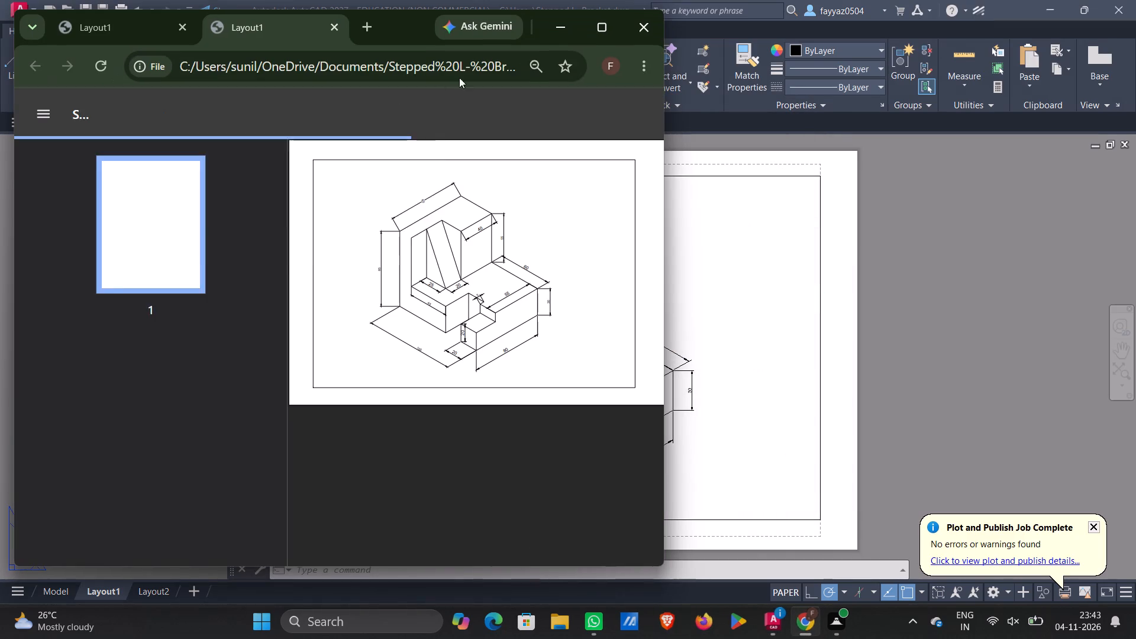
click(557, 32)
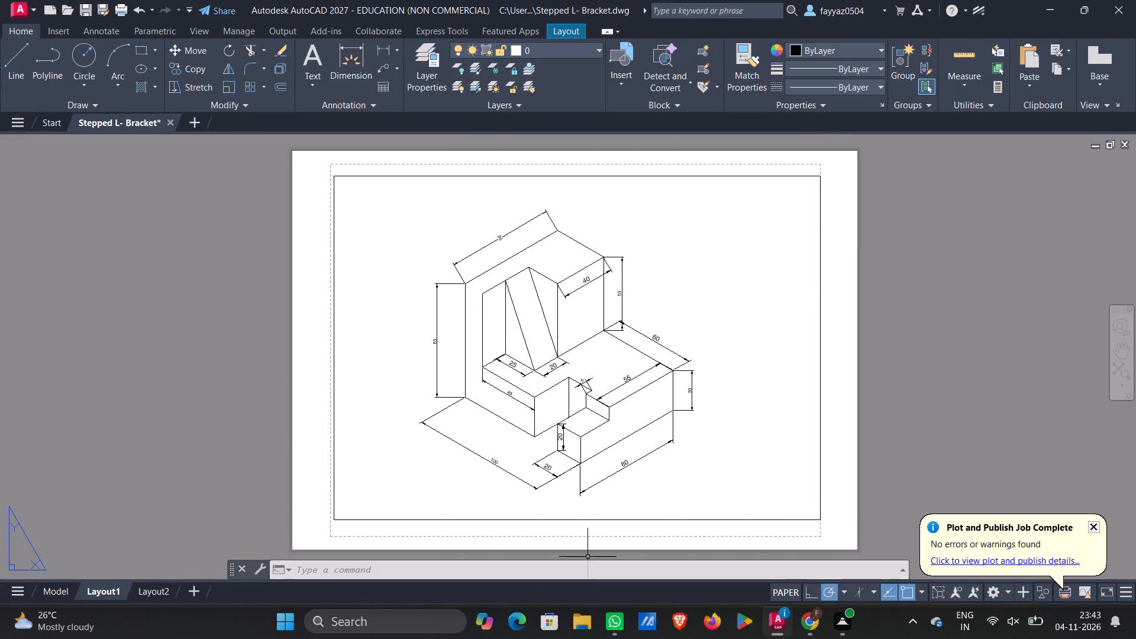
Turn off command log file recording with LOGFILEOFF.
click(321, 568)
text(logfileoff)
key(Return)
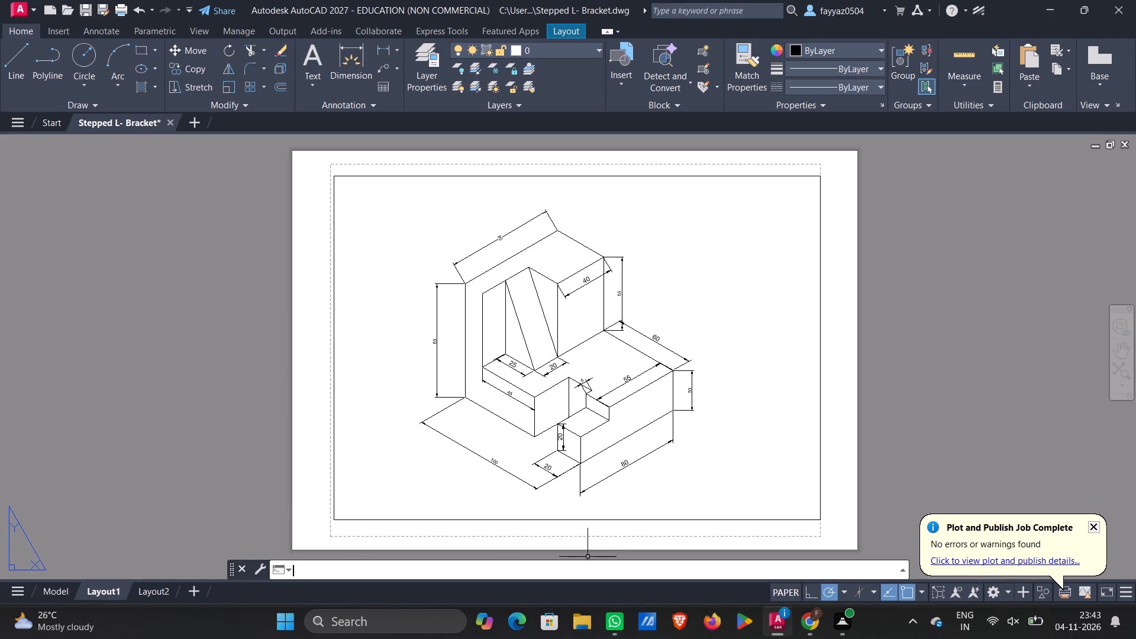
click(333, 579)
click(338, 569)
text(logfileoff)
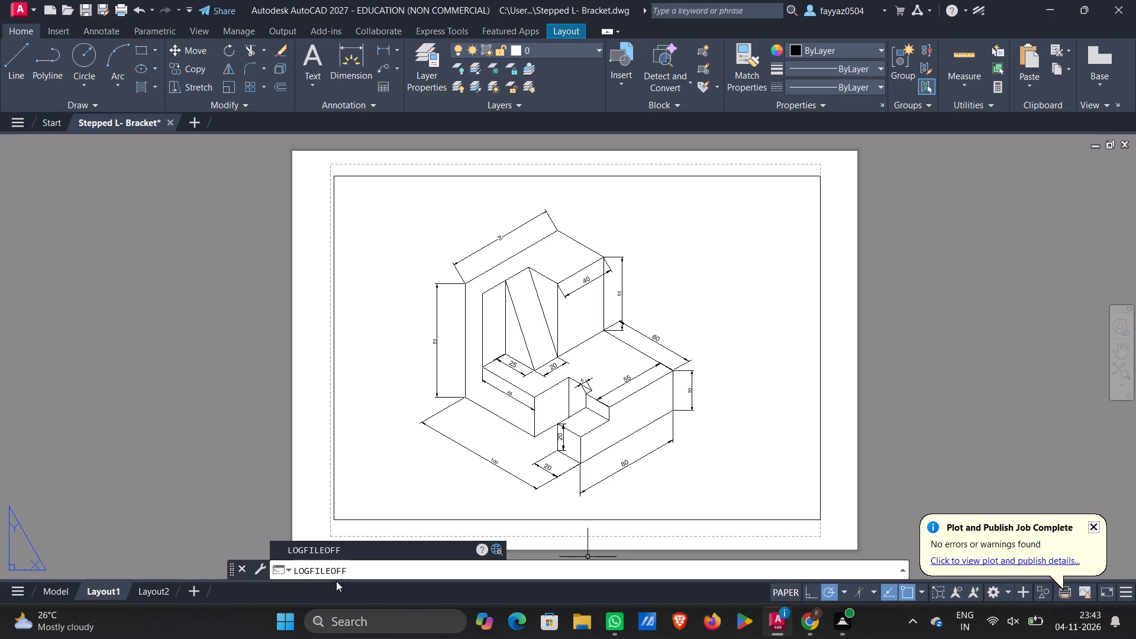
key(Return)
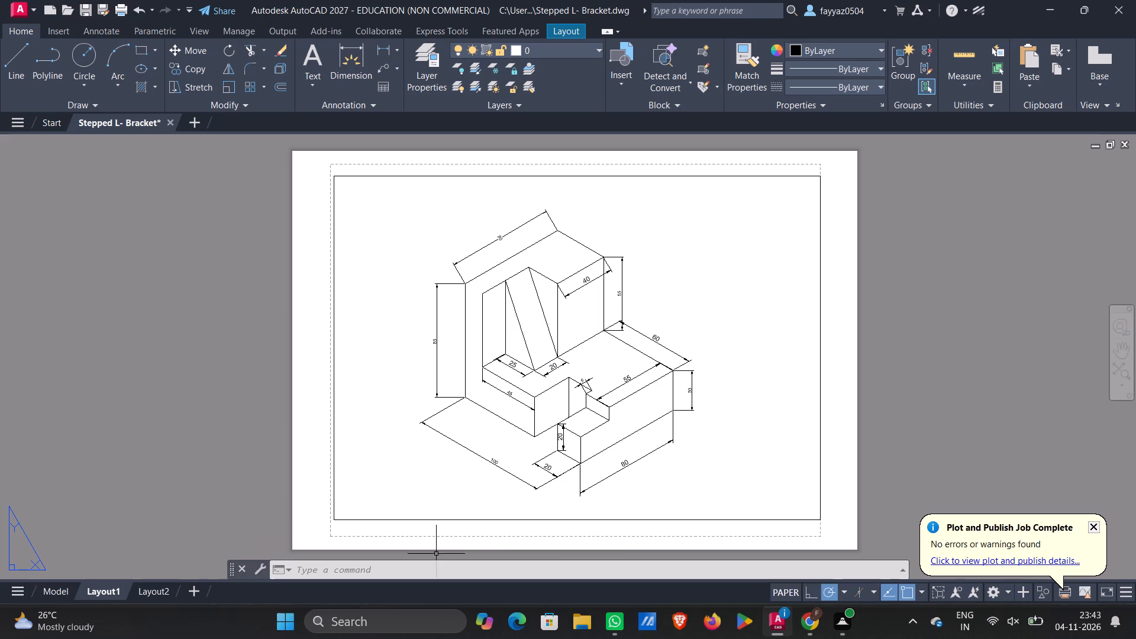